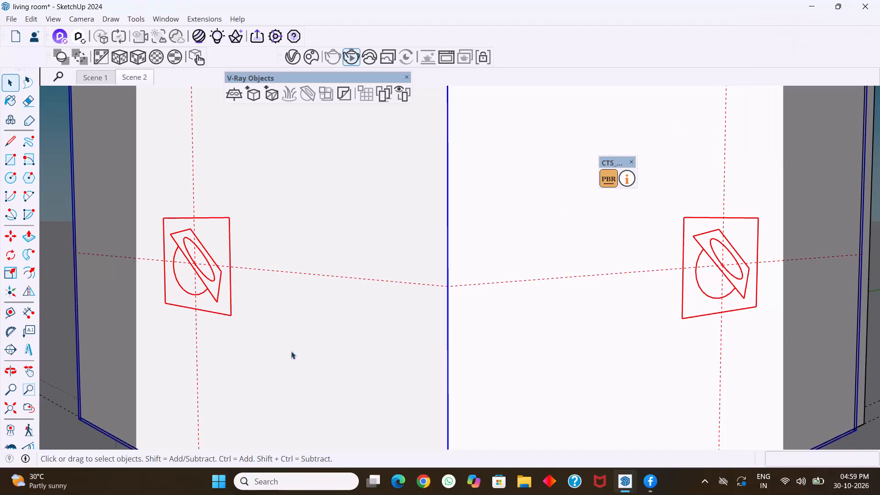
Narrow the camera's field of view to about 44.53 deg.
click(28, 444)
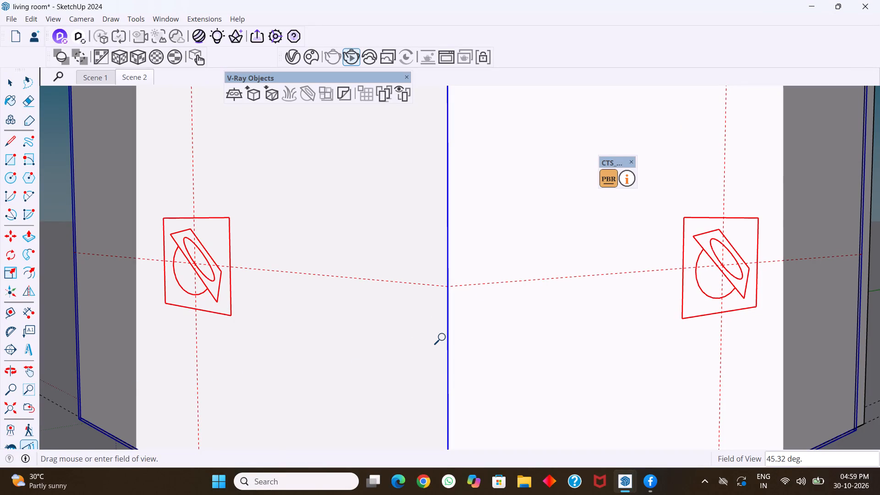
click(444, 338)
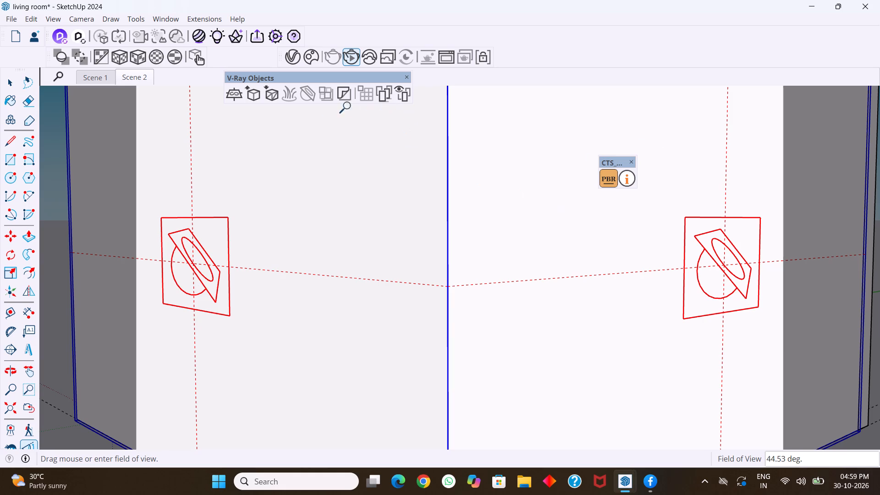
Restart the V-Ray interactive render from the Asset Editor and place the frame buffer beside the model view.
click(297, 62)
drag(571, 187, 626, 81)
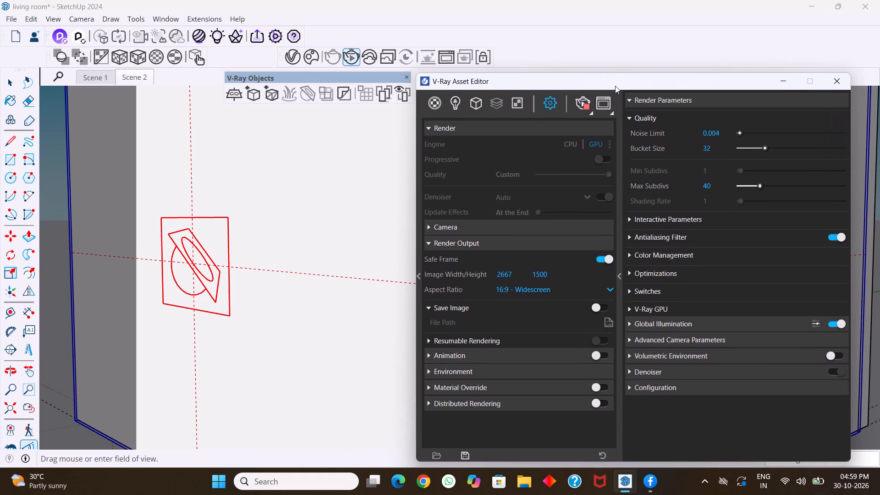
click(578, 104)
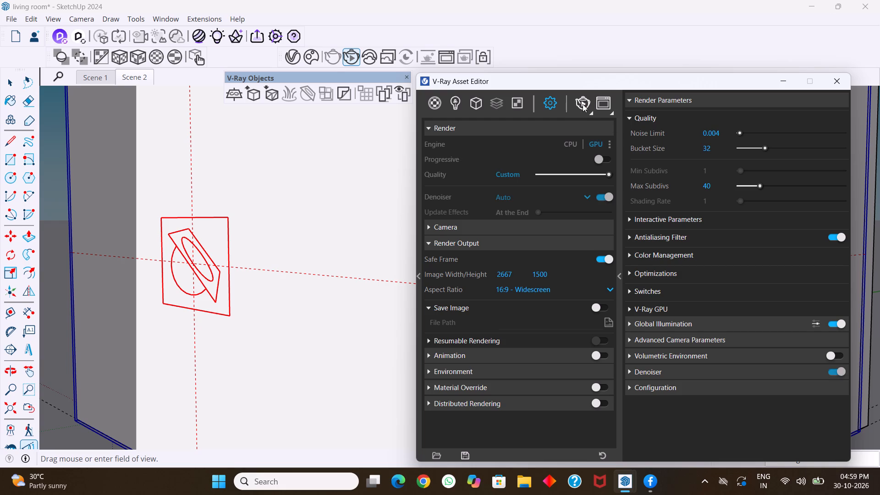
click(583, 104)
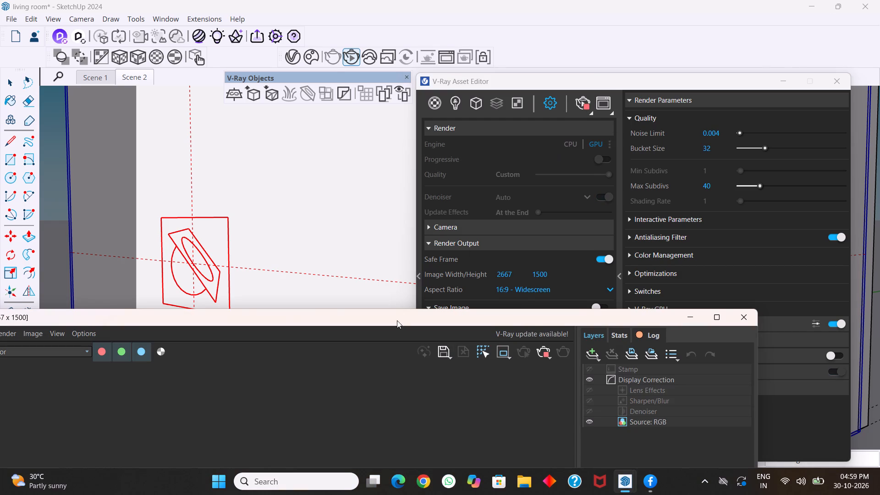
drag(397, 320, 605, 64)
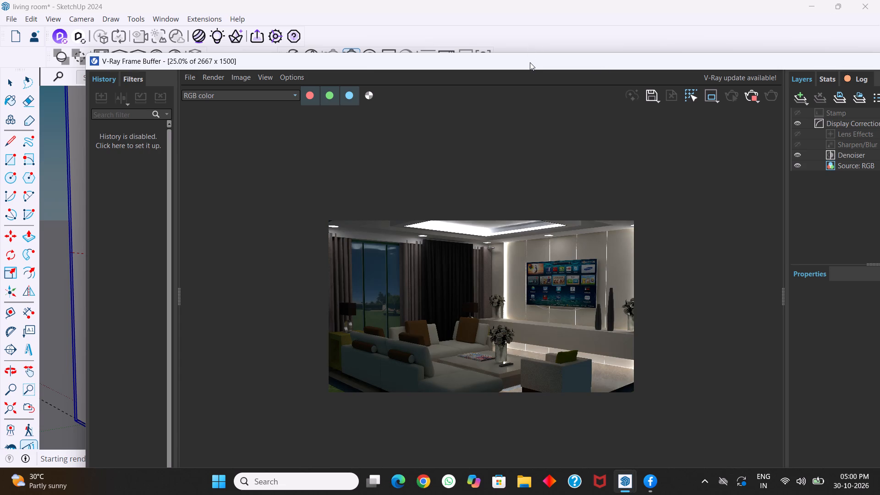
drag(530, 62, 812, 77)
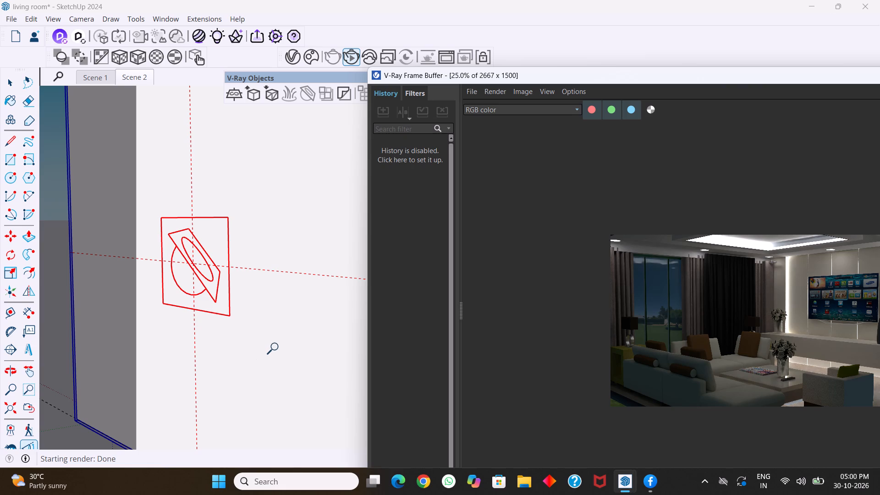
Narrow the camera's field of view in small increments and check the living room framing in the live render.
drag(277, 347, 279, 343)
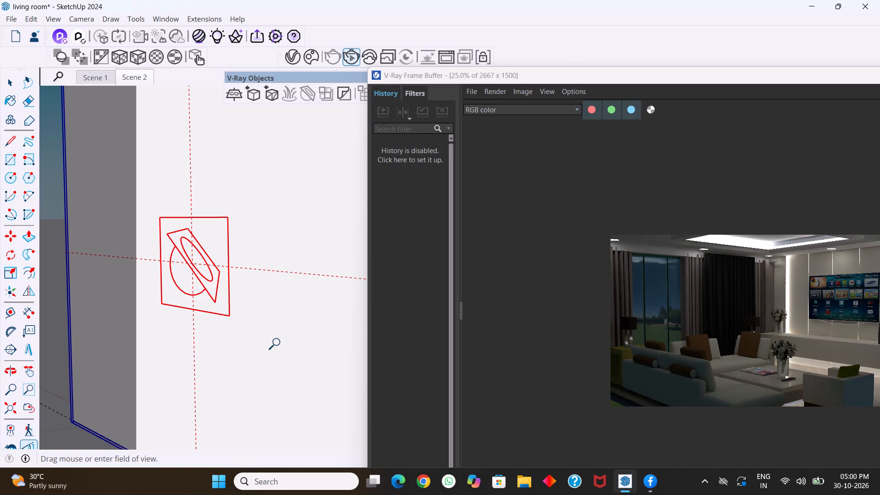
drag(279, 343, 285, 330)
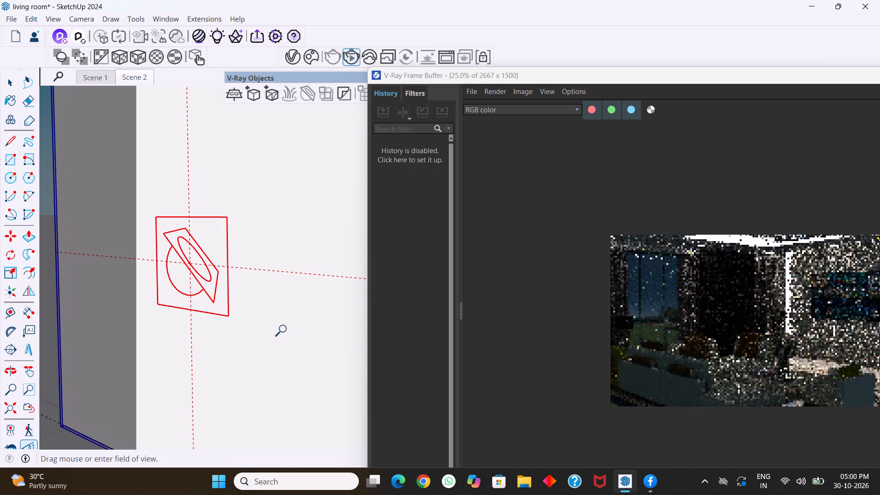
drag(285, 330, 290, 318)
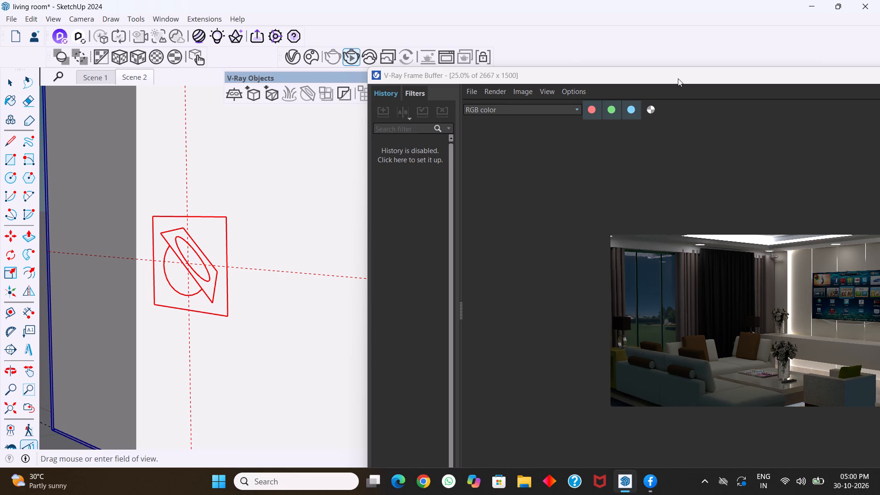
drag(678, 78, 416, 53)
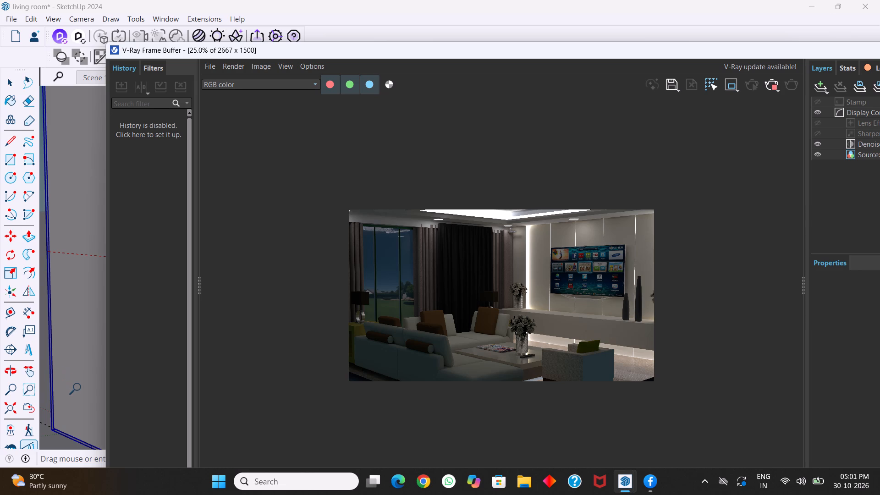
Tilt the camera slightly and narrow its field of view further, checking the living room framing in the live render.
middle_drag(79, 388, 81, 380)
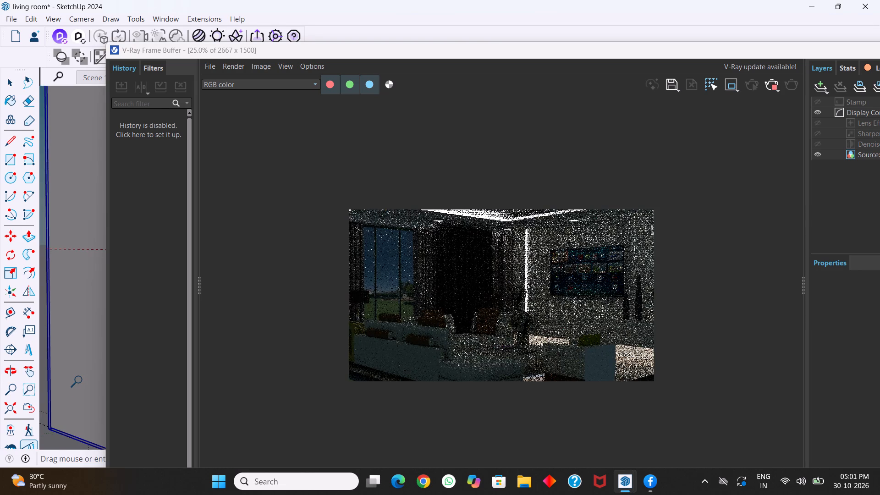
middle_click(81, 380)
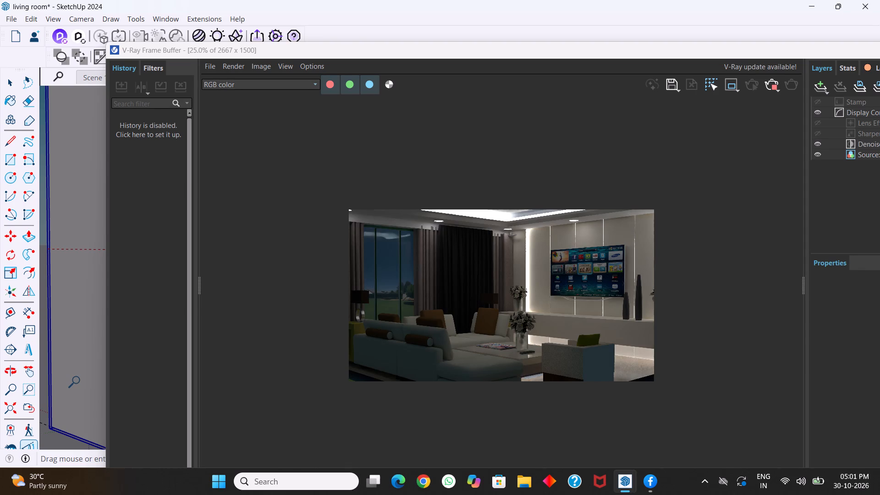
drag(88, 377, 89, 373)
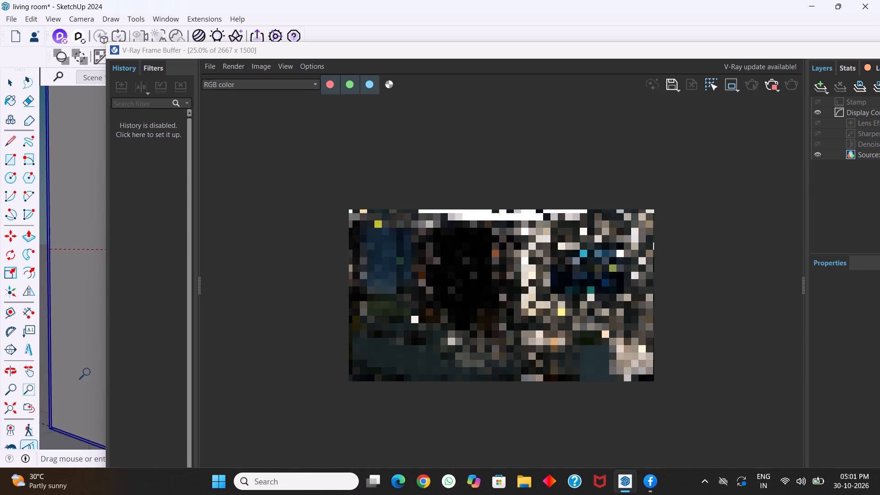
drag(89, 373, 91, 372)
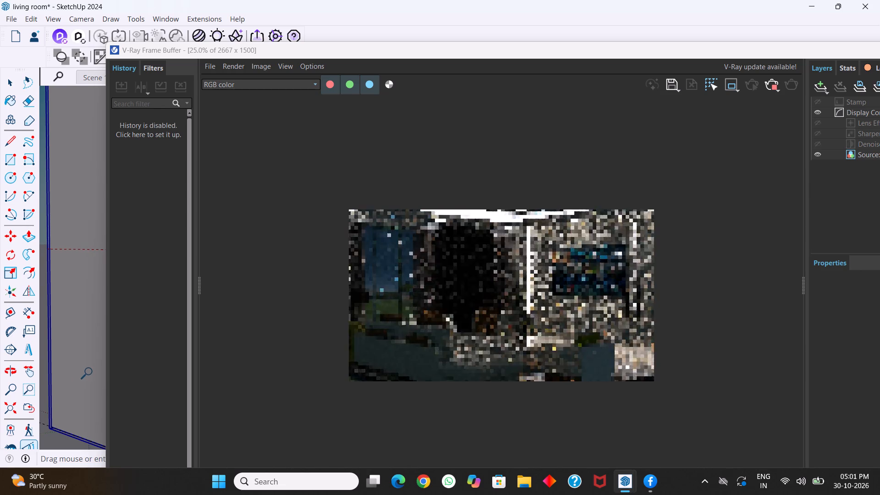
drag(91, 372, 100, 348)
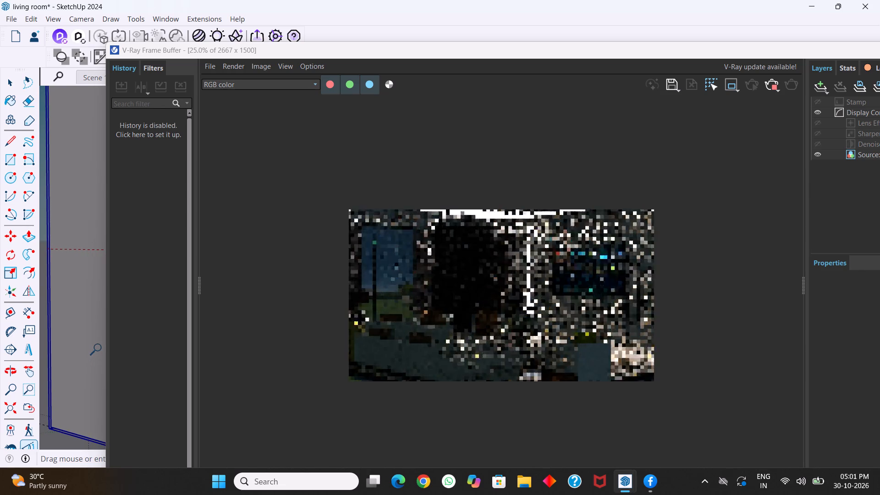
drag(100, 348, 105, 336)
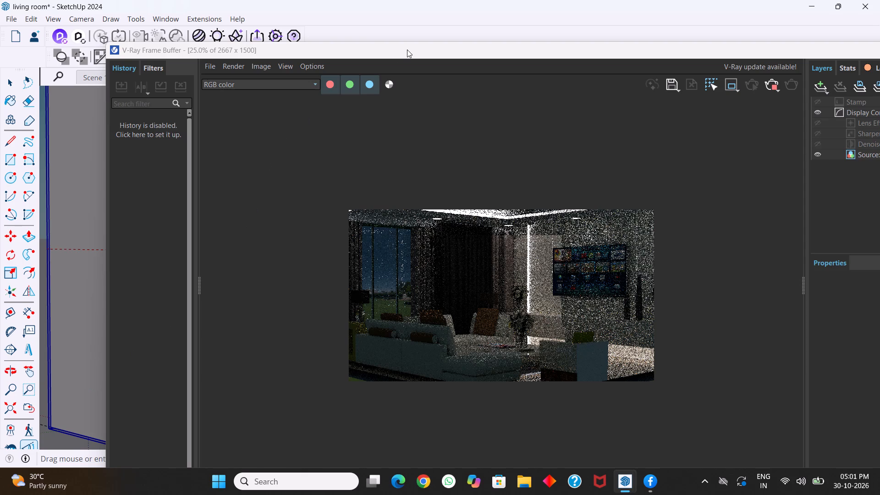
drag(407, 49, 603, 147)
drag(244, 360, 247, 353)
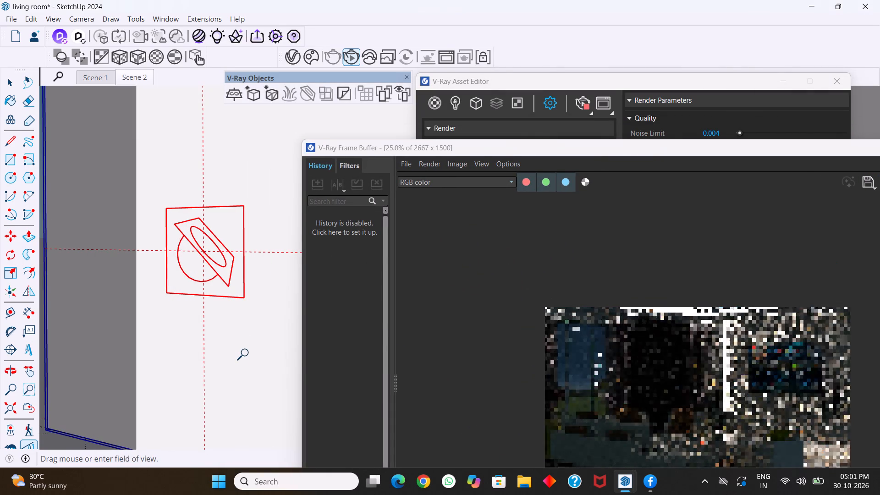
drag(247, 353, 250, 344)
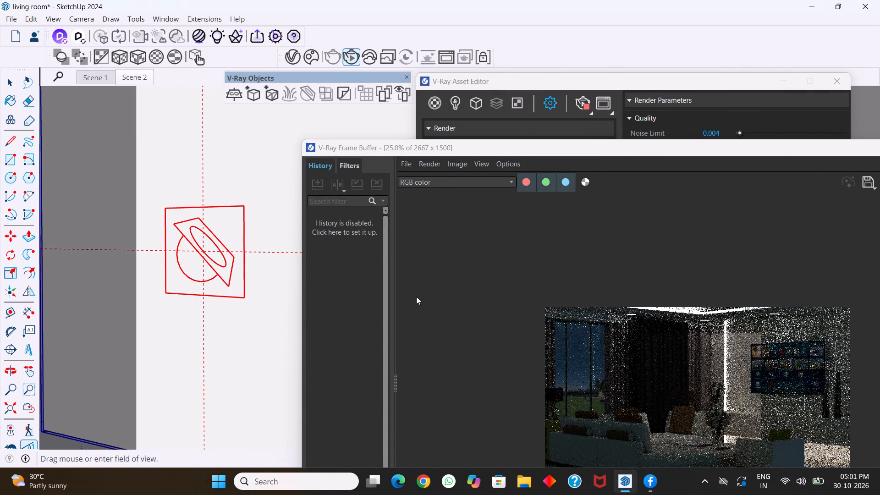
drag(632, 151, 515, 87)
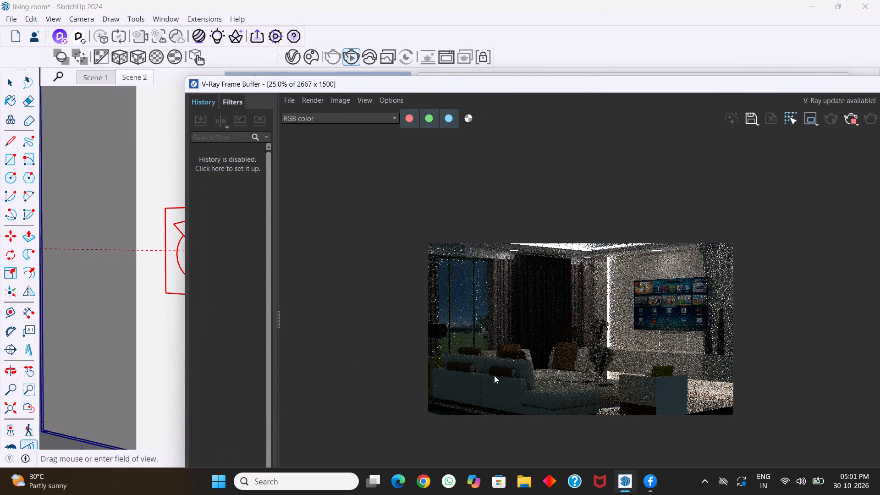
drag(511, 82, 628, 171)
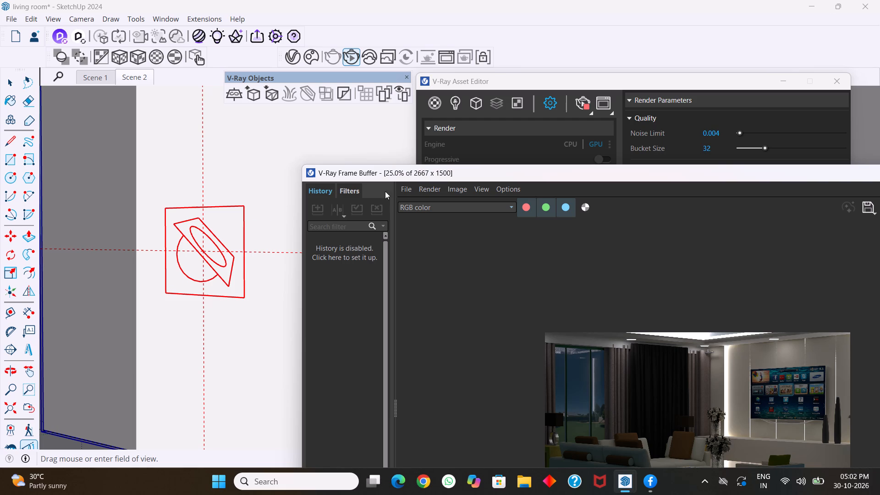
Stop the V-Ray interactive render and move the frame buffer clear of the model view.
click(580, 100)
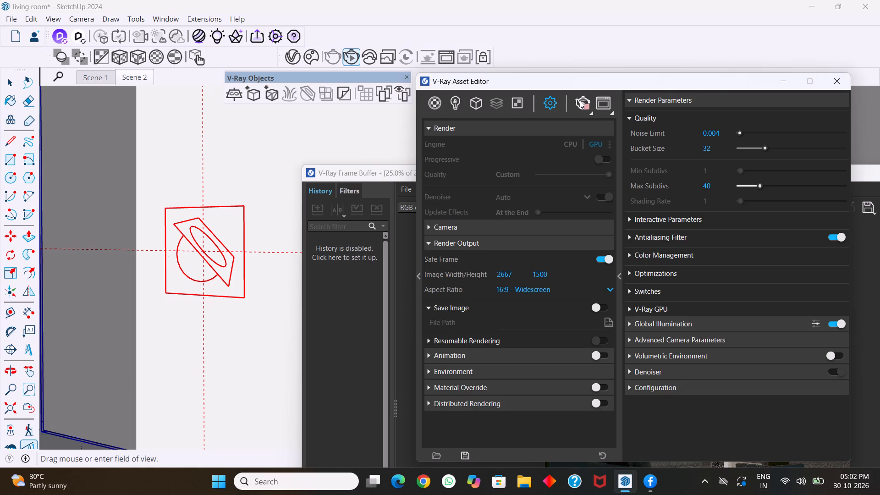
click(363, 168)
drag(363, 168, 472, 250)
drag(489, 255, 563, 289)
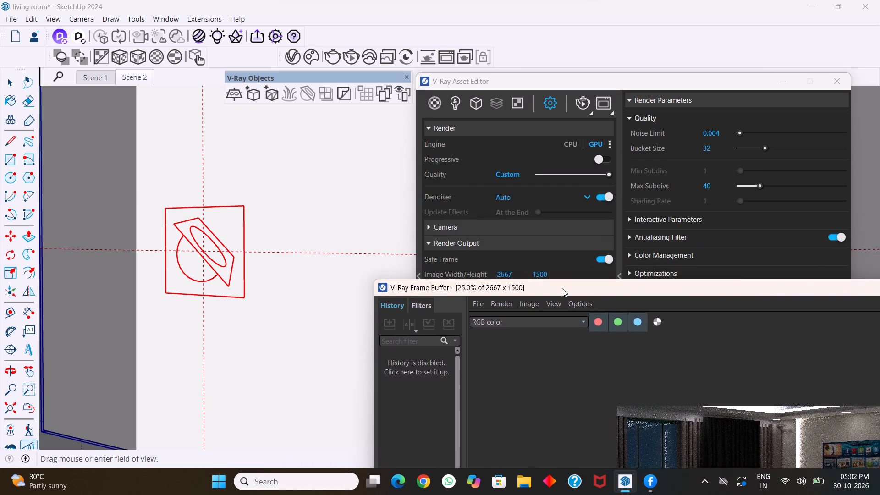
drag(563, 289, 617, 319)
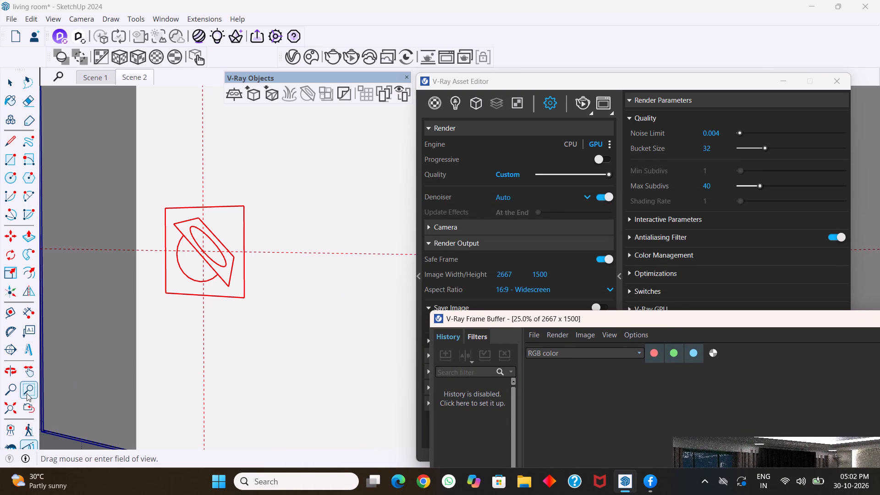
Switch the camera to Two-Point Perspective and bring the view slightly closer.
click(86, 21)
click(129, 104)
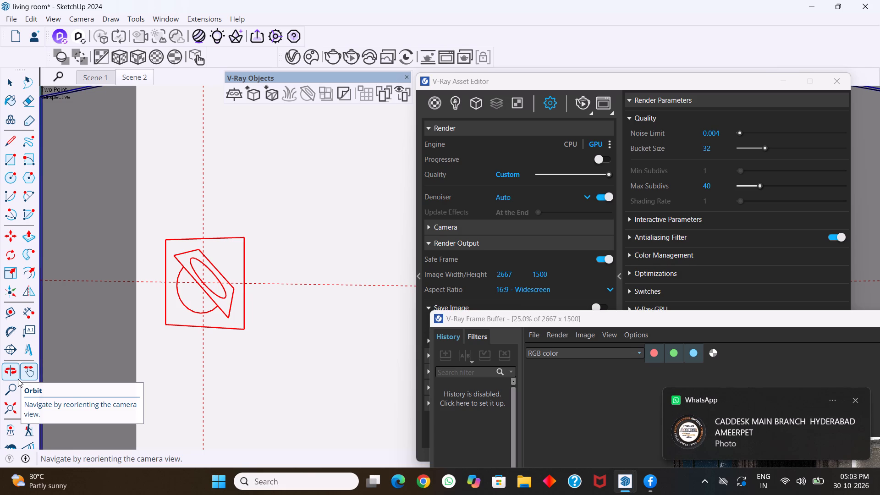
click(853, 403)
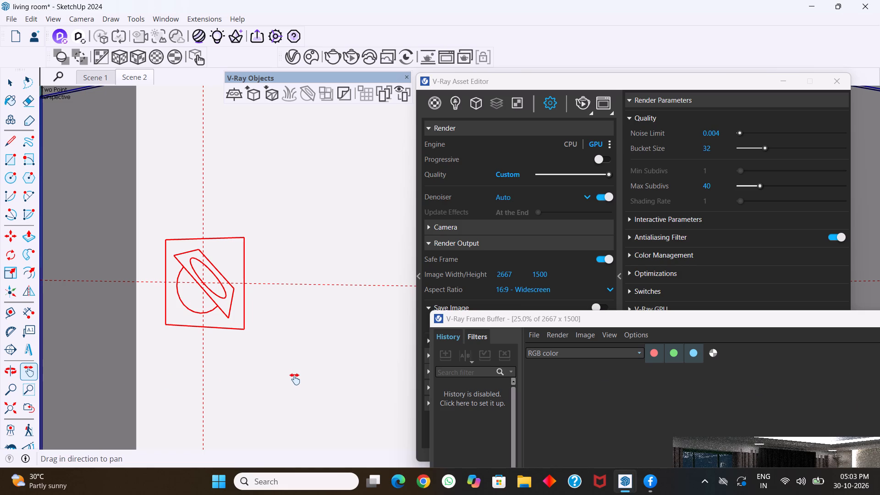
key(space)
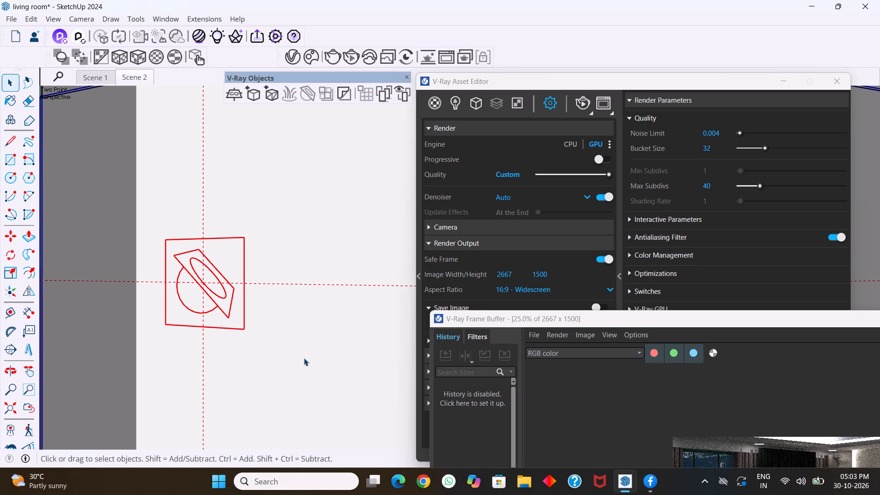
scroll(304, 358, up, 1)
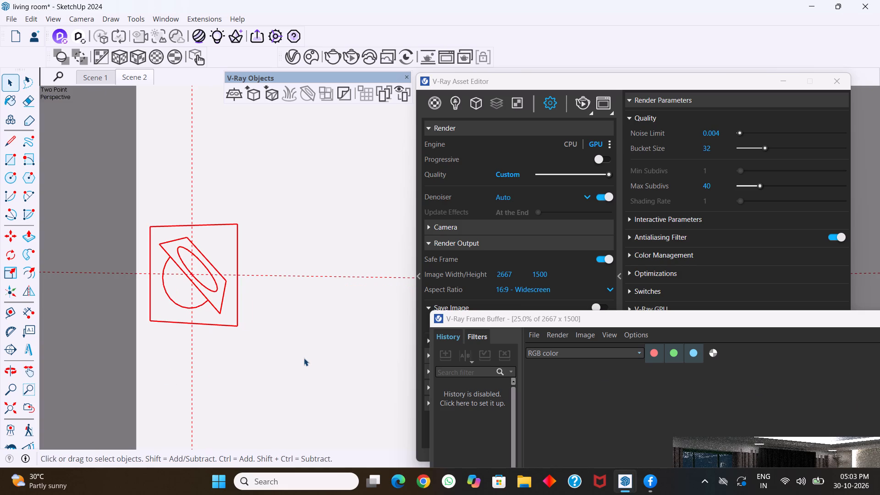
Start the V-Ray interactive render of the two-point perspective view and place the frame buffer beside the model.
click(587, 103)
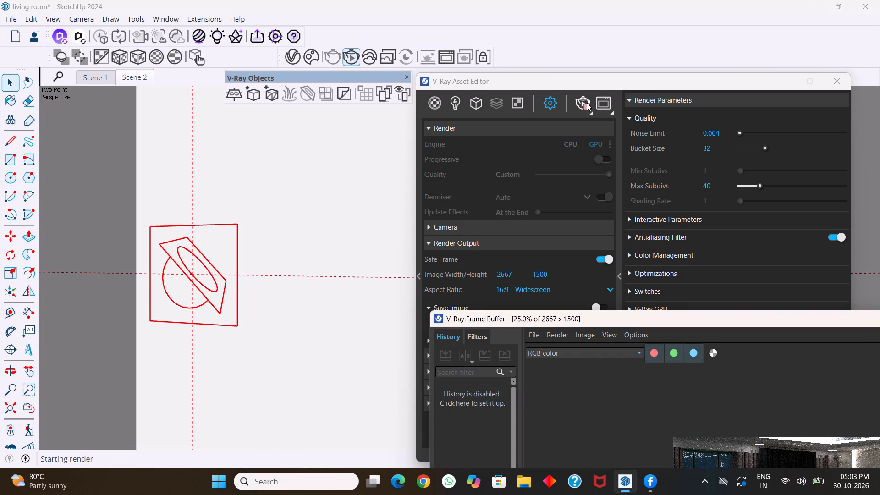
drag(646, 323, 405, 123)
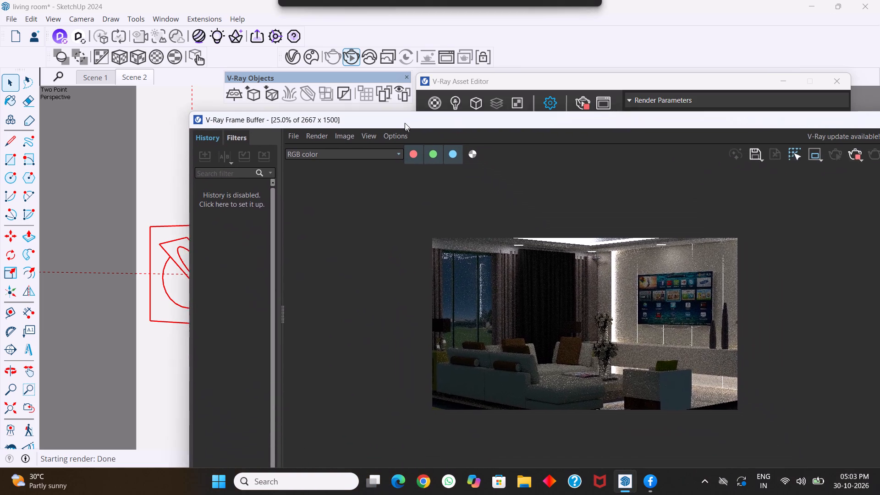
drag(405, 123, 396, 118)
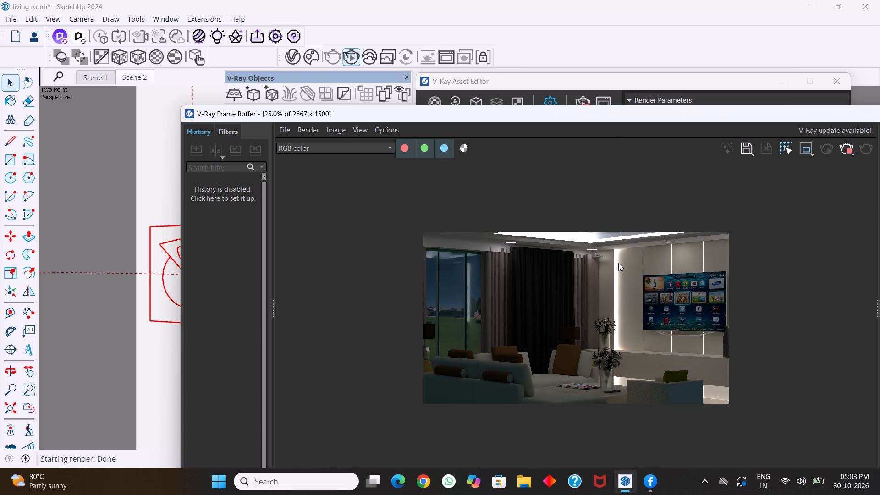
drag(586, 113, 726, 99)
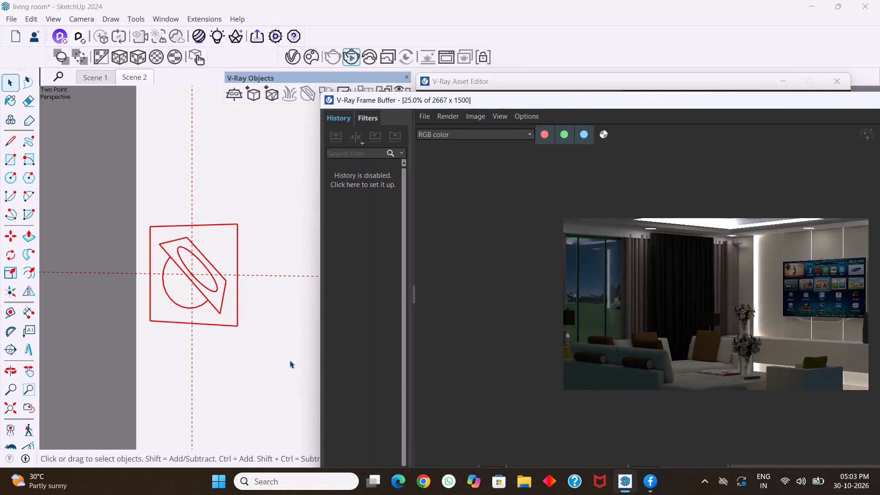
Clear the selection and orbit the camera slightly to reframe the living room in the live render.
drag(290, 360, 290, 353)
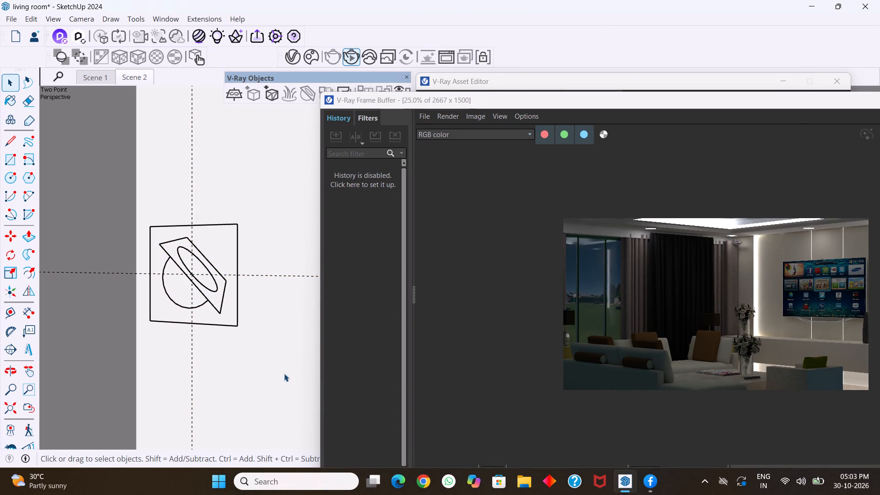
middle_drag(284, 374, 283, 364)
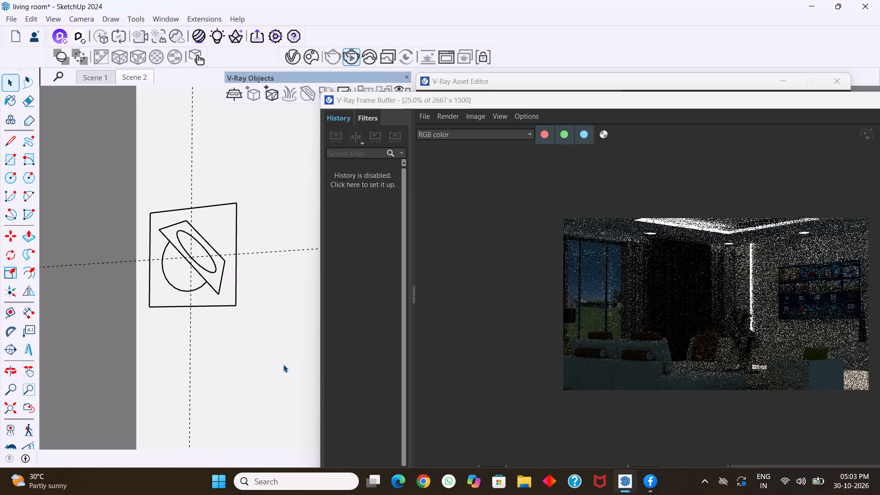
middle_click(283, 367)
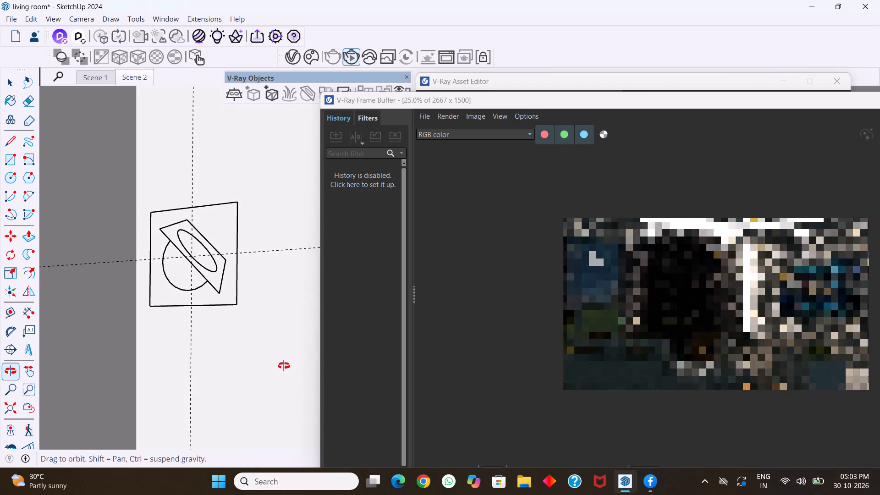
middle_click(288, 350)
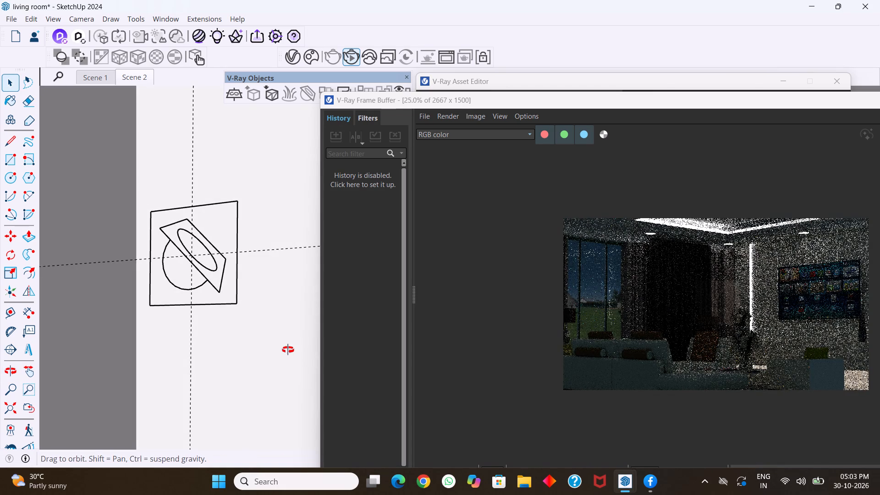
middle_click(285, 348)
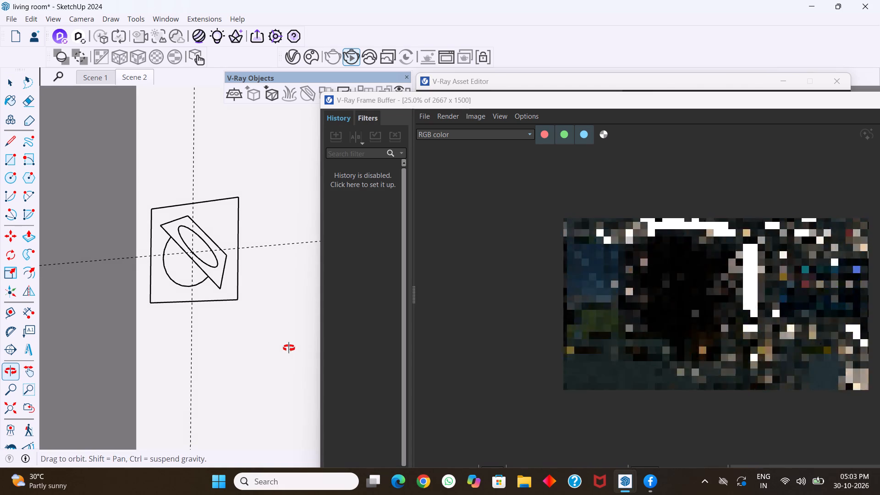
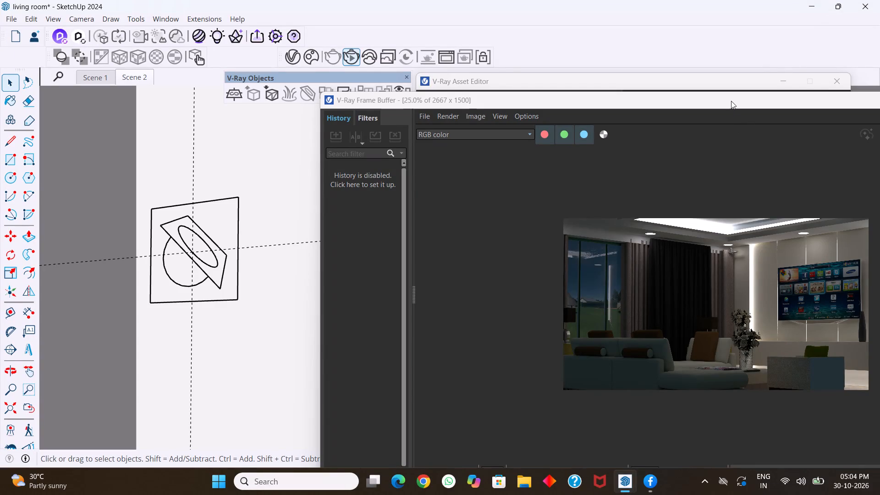
Bring the V-Ray frame buffer fully into view and maximize it to examine the live living room render.
drag(731, 101, 615, 99)
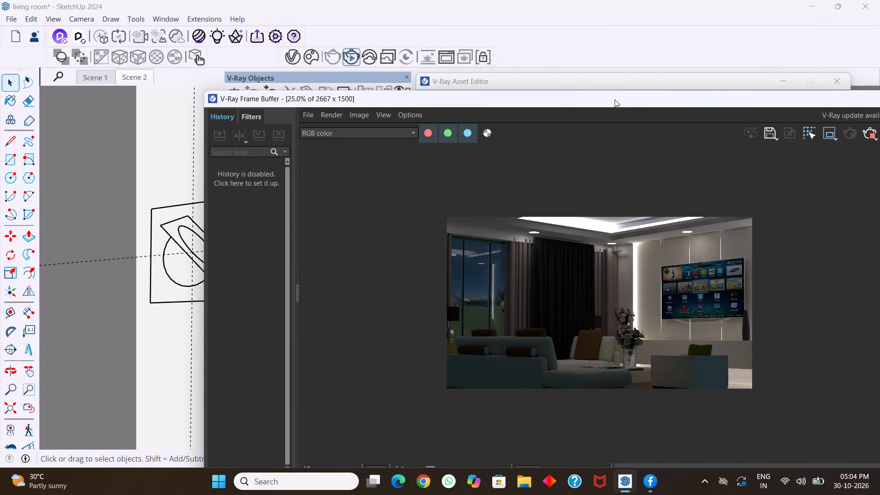
drag(615, 99, 599, 112)
drag(572, 110, 452, 110)
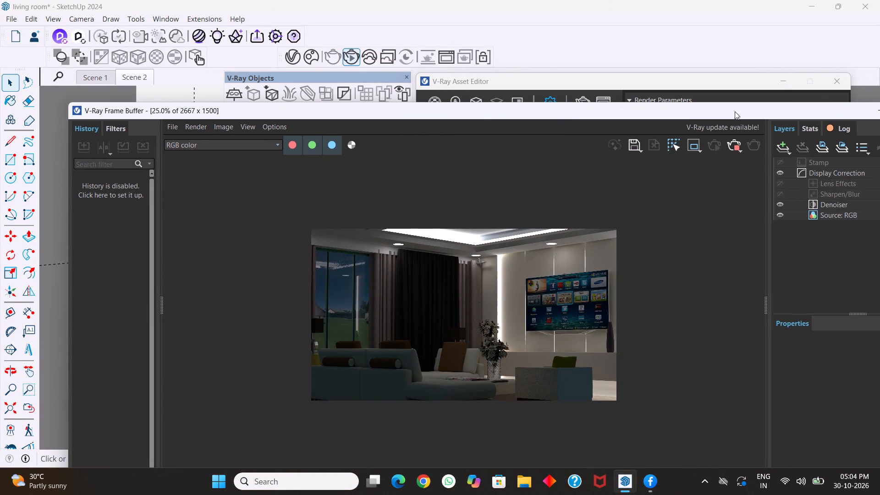
drag(732, 111, 587, 115)
click(760, 115)
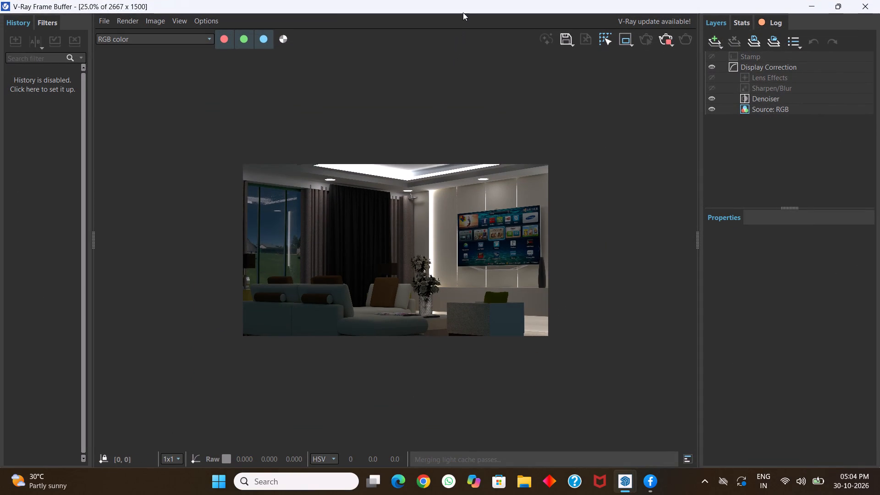
Uncover the V-Ray Asset Editor by moving the frame buffer clear of it, and expand the Camera render settings.
drag(463, 6, 575, 378)
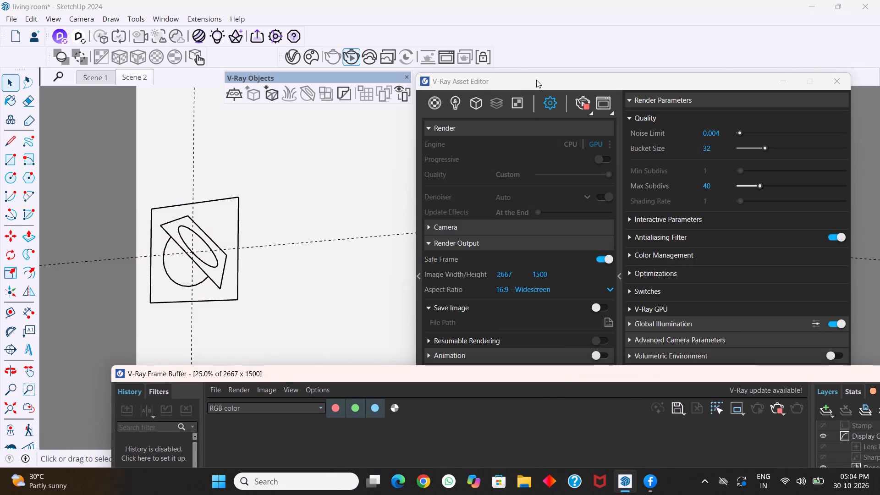
drag(539, 78, 502, 10)
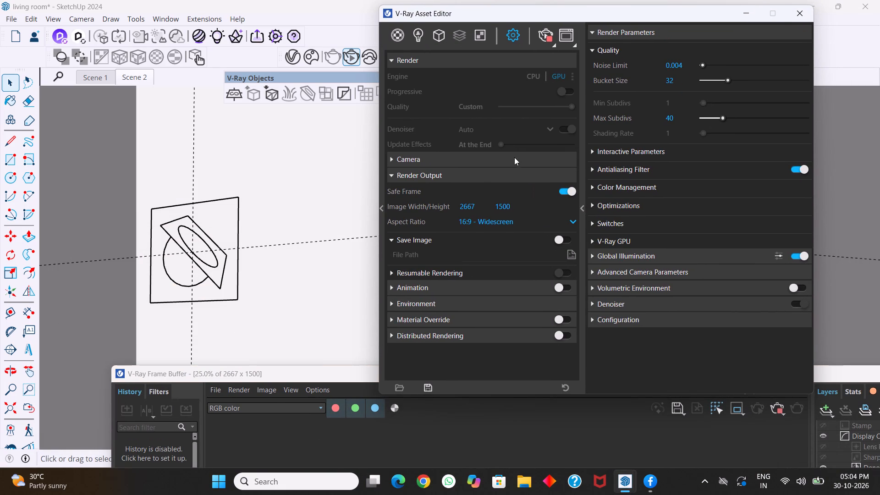
click(513, 39)
click(492, 158)
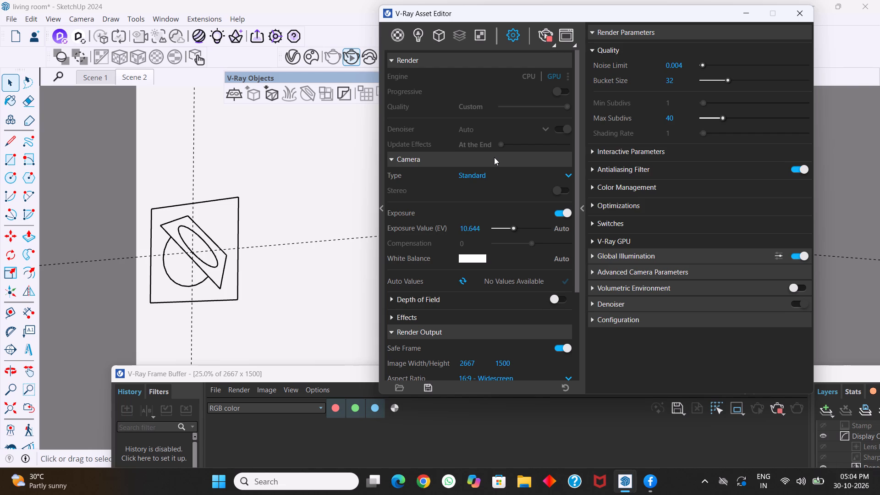
Show the scene's lights in the V-Ray Asset Editor.
click(419, 31)
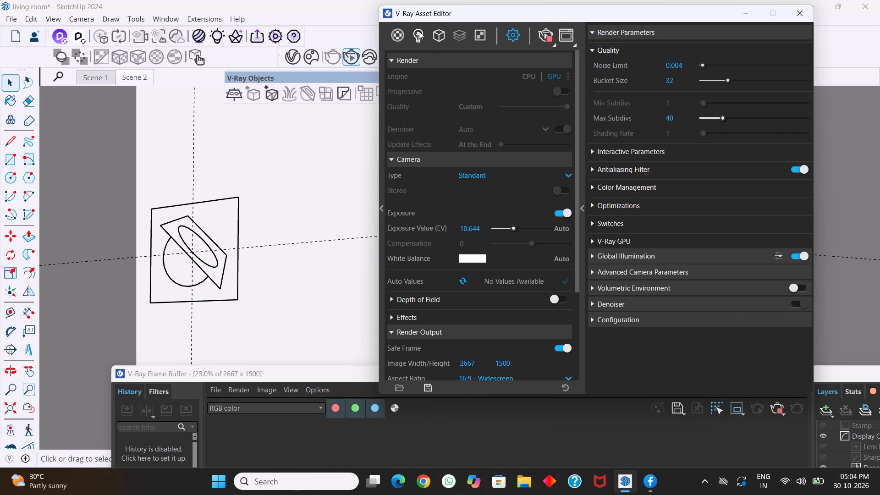
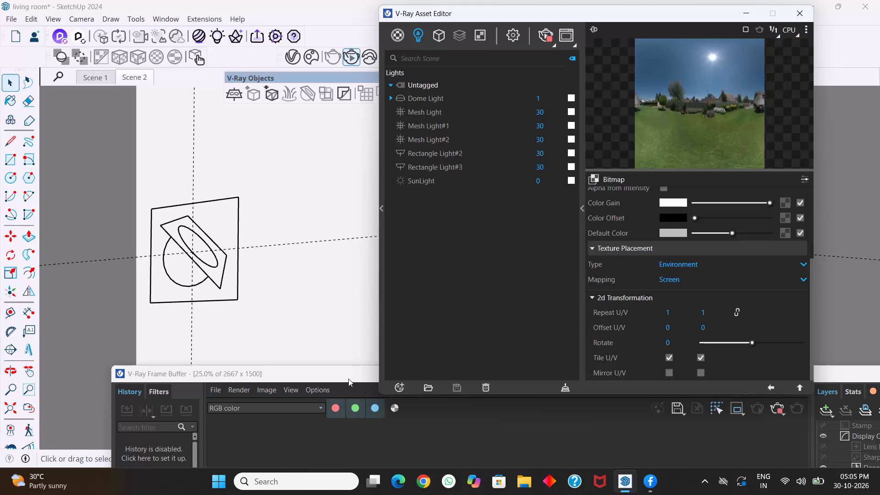
Bring the V-Ray frame buffer up to examine the living room render, and clear it from the Asset Editor again.
click(348, 378)
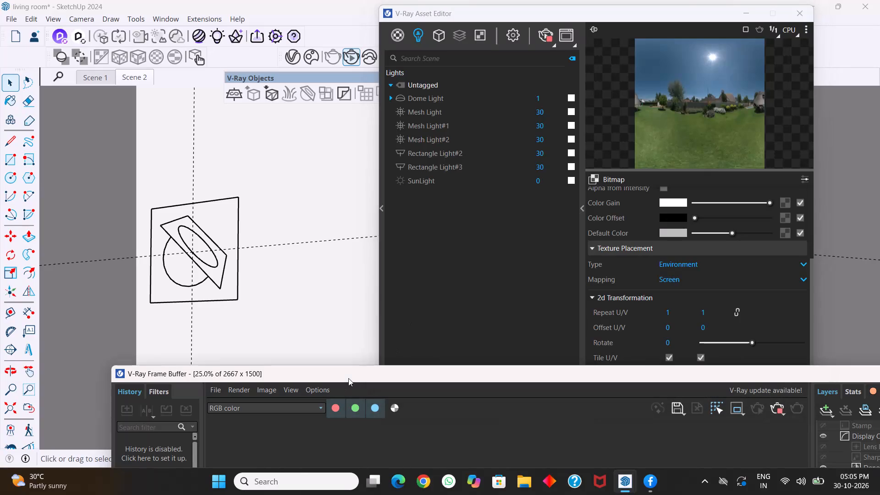
drag(444, 375, 398, 144)
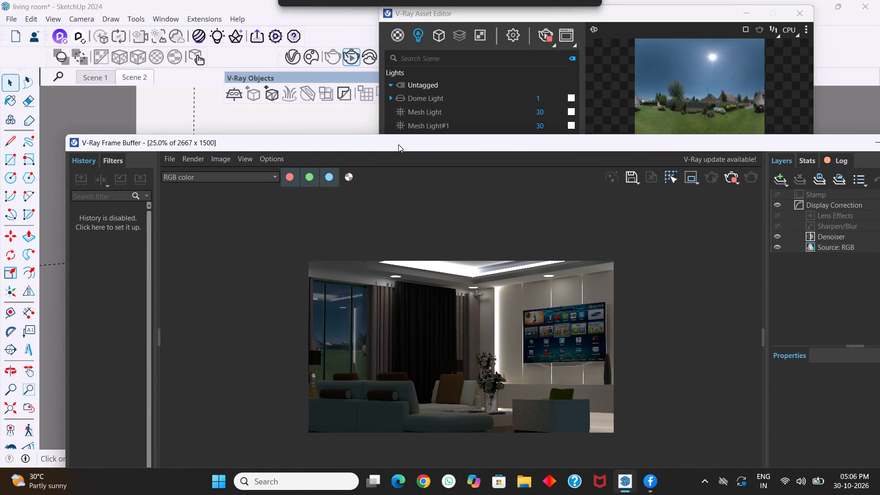
drag(398, 144, 399, 218)
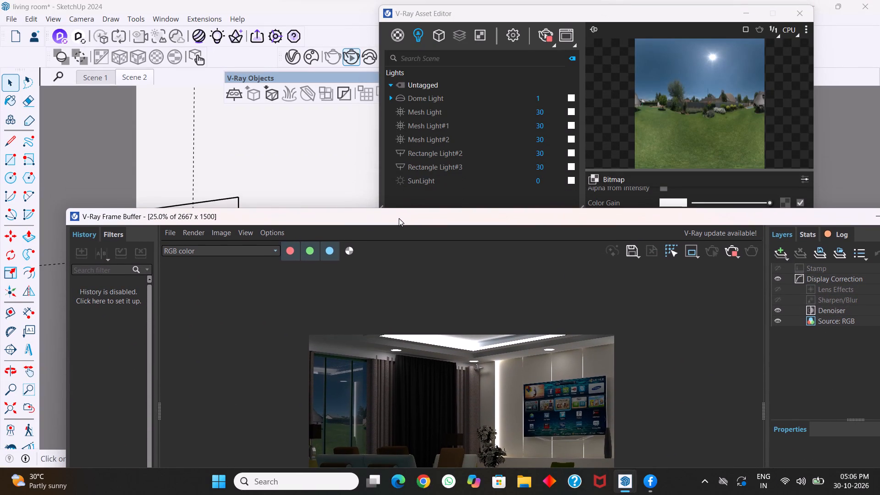
drag(399, 218, 401, 363)
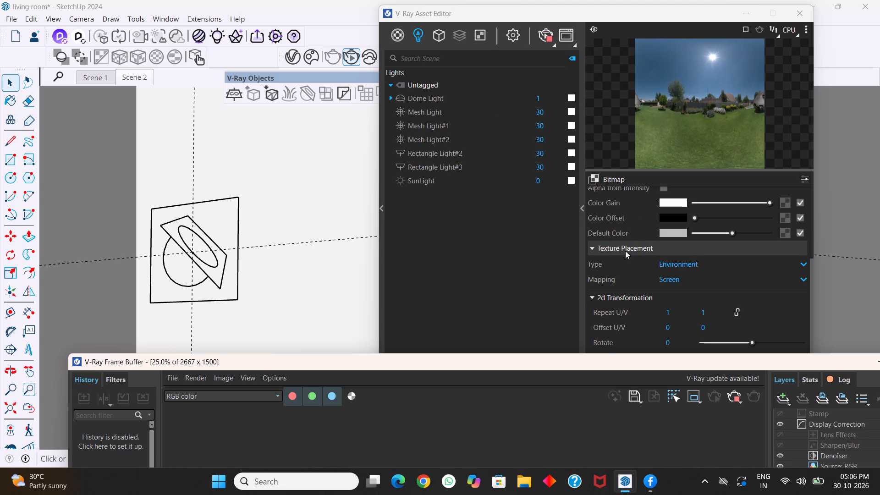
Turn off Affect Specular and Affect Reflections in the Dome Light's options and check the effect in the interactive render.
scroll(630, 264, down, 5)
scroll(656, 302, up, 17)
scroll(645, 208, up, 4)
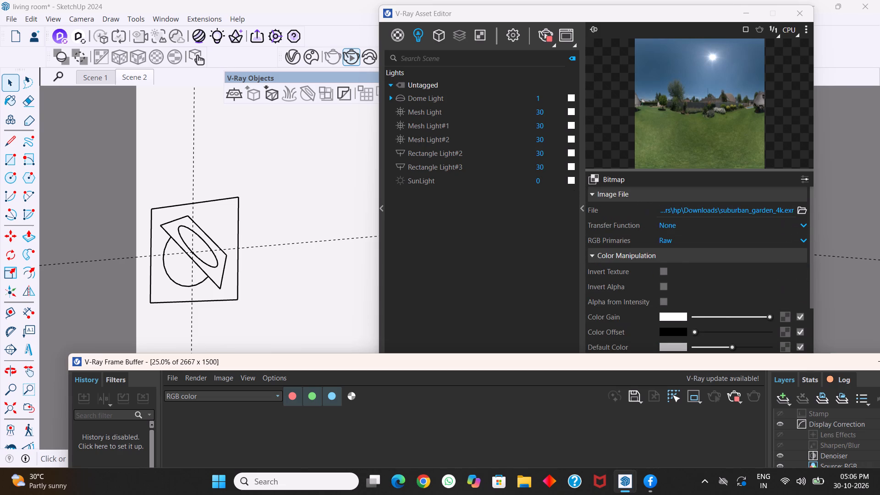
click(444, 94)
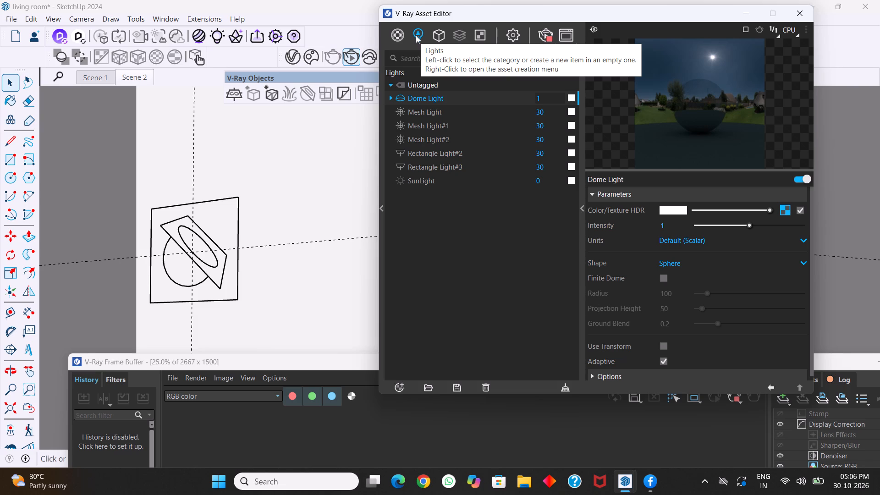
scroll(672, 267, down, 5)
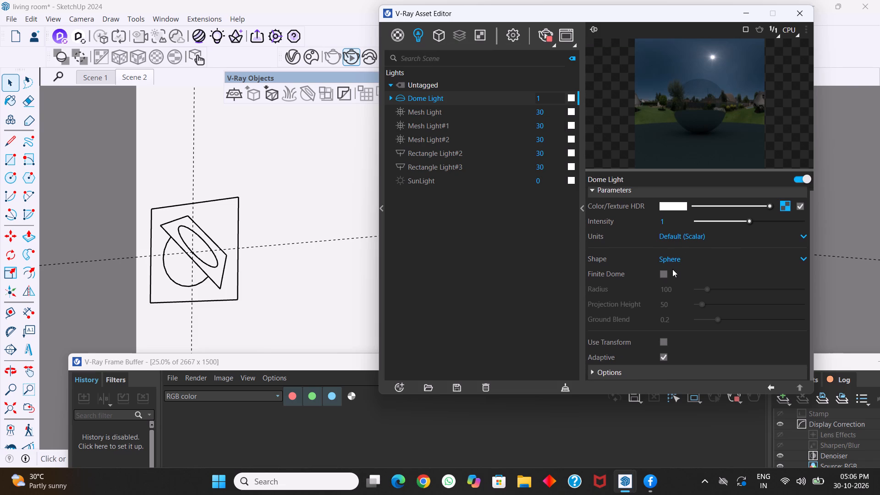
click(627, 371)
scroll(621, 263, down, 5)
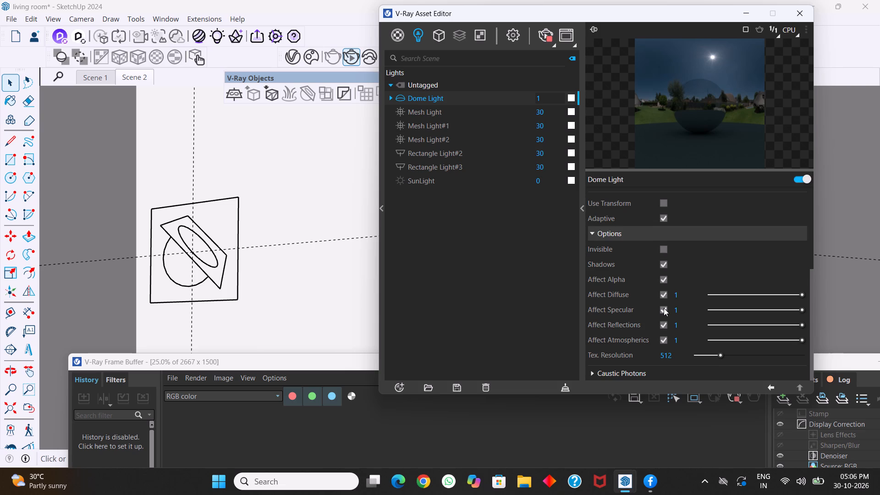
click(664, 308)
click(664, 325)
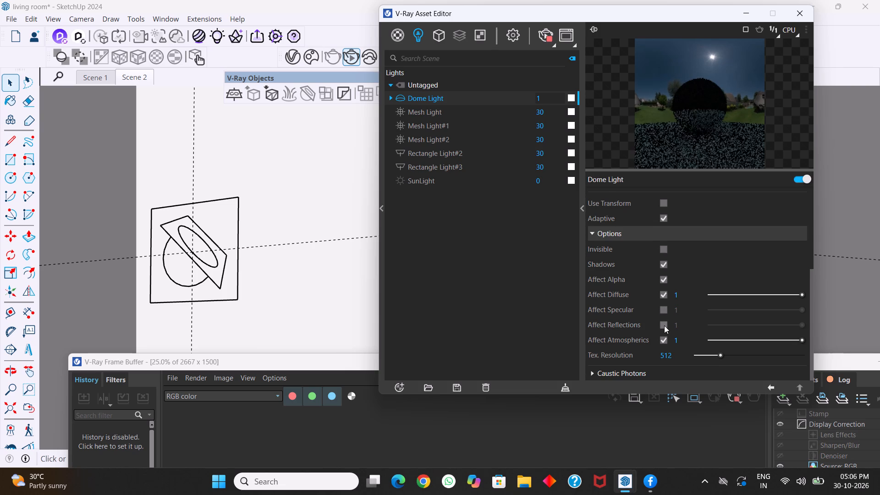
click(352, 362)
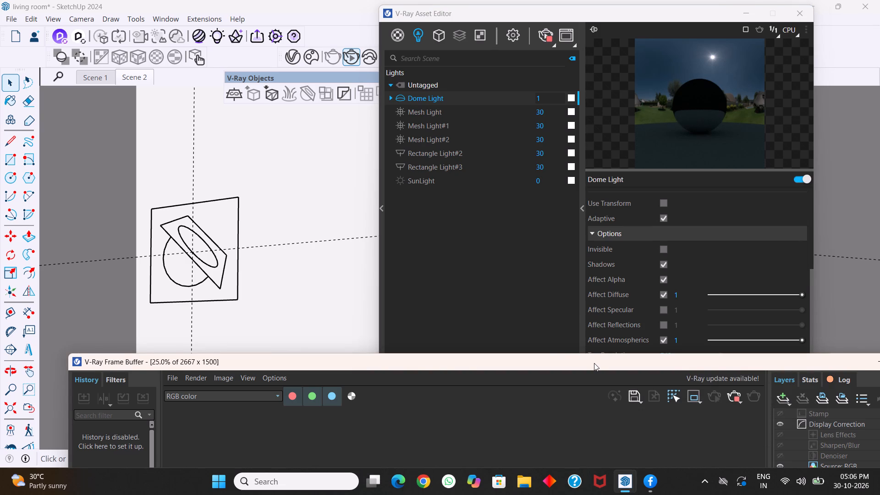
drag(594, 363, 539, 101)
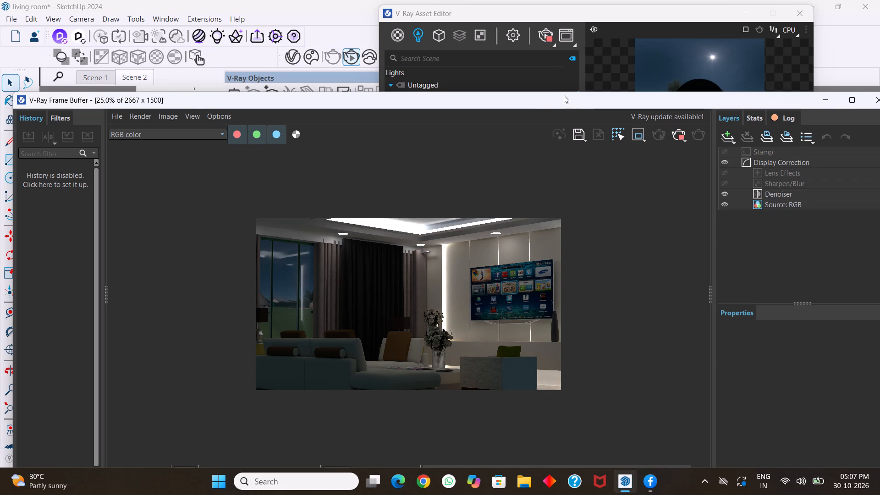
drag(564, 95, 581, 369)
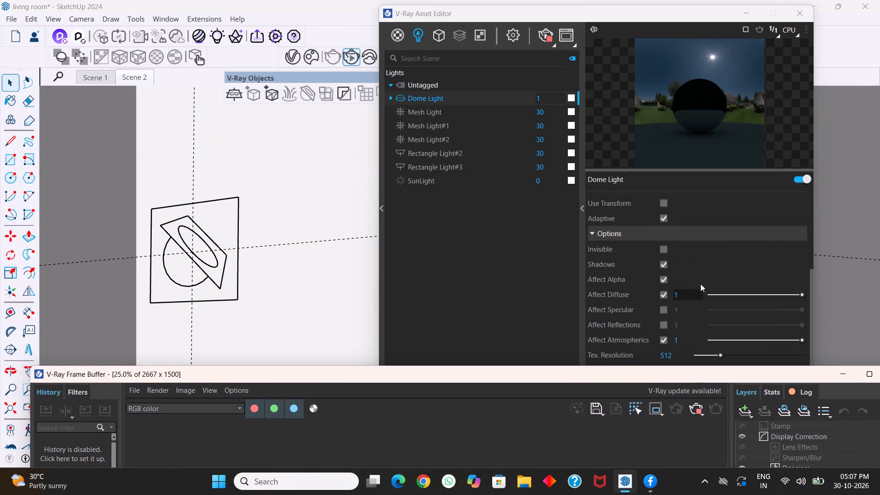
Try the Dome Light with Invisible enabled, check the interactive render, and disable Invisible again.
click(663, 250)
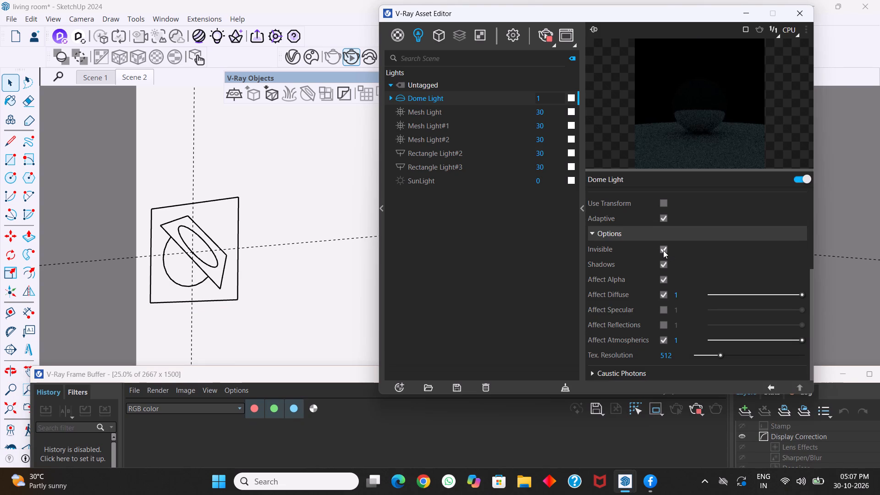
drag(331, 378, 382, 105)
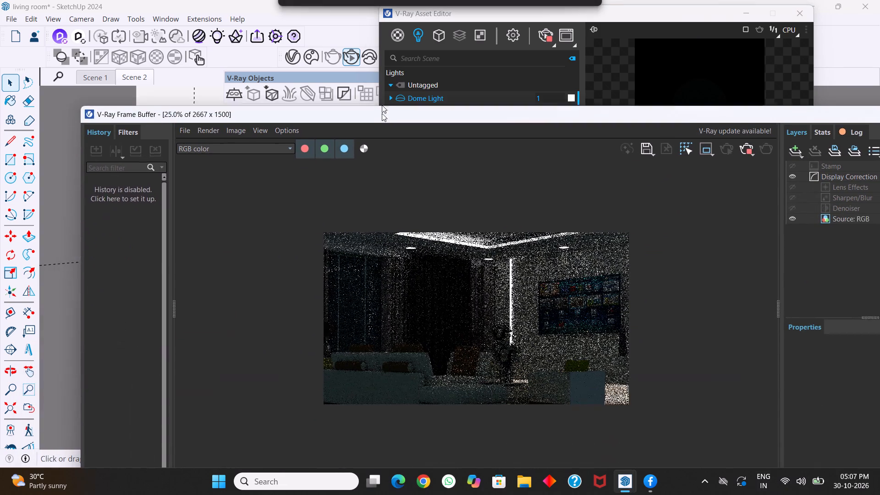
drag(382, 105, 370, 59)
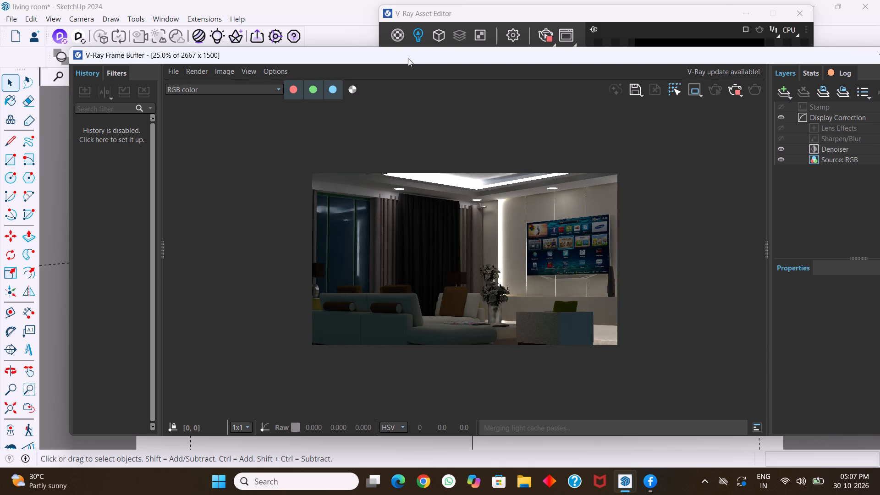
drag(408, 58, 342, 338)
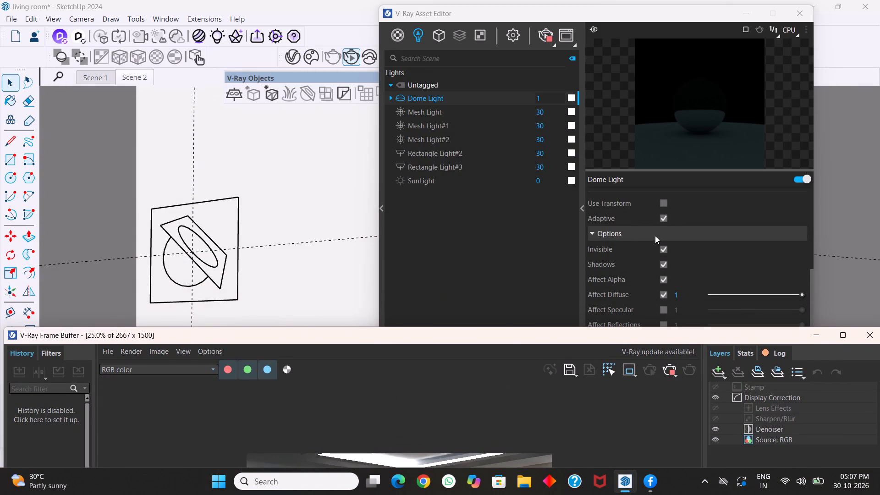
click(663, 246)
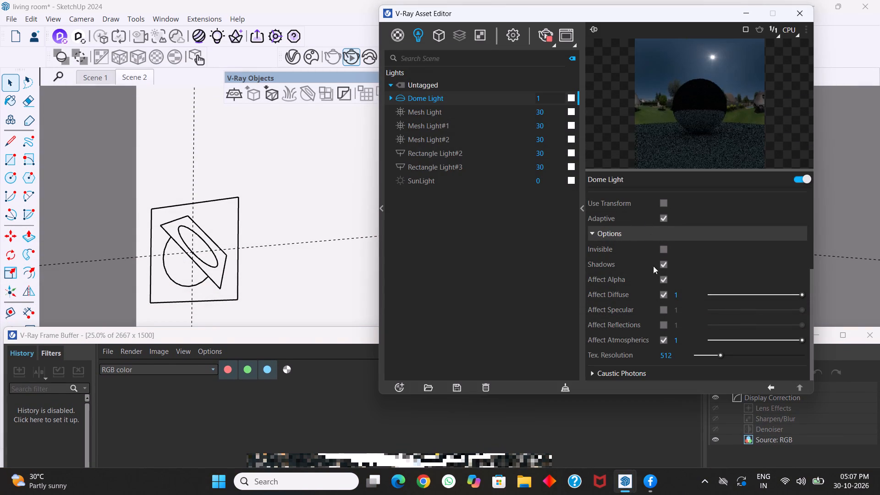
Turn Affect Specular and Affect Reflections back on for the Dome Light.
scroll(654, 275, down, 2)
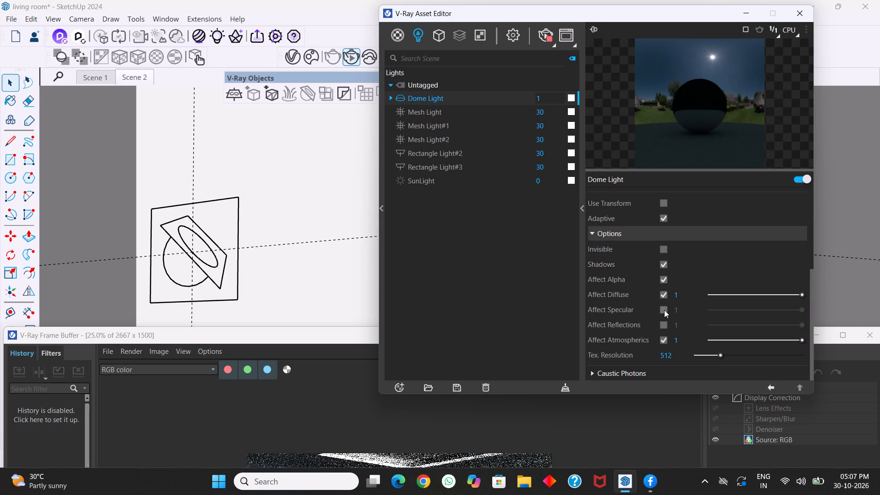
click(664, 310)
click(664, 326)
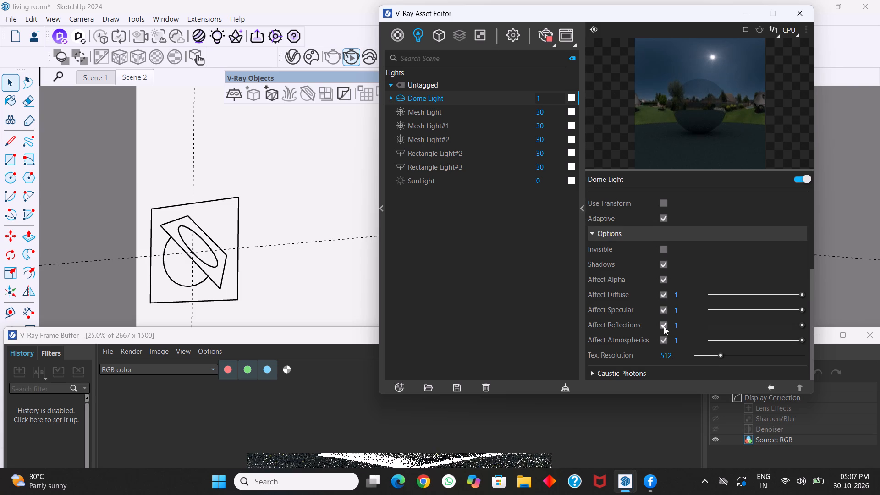
Expand the Dome Light's Caustic Photons settings to review them.
click(660, 372)
scroll(638, 305, down, 7)
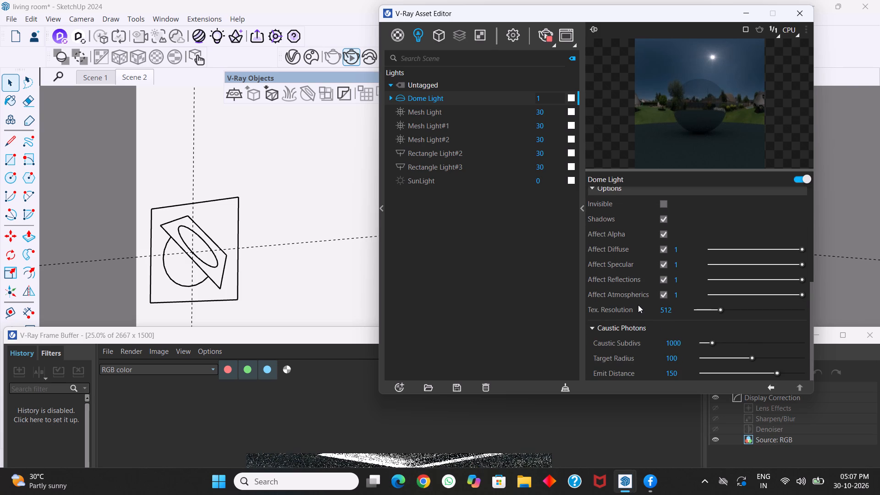
scroll(638, 305, down, 3)
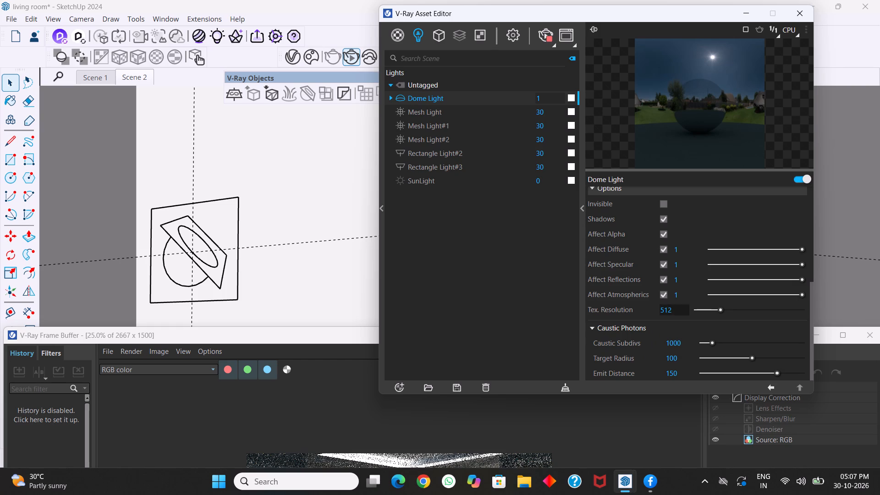
Bring the V-Ray frame buffer to the front and maximize it to examine the updated living room render.
click(328, 334)
drag(328, 334, 377, 126)
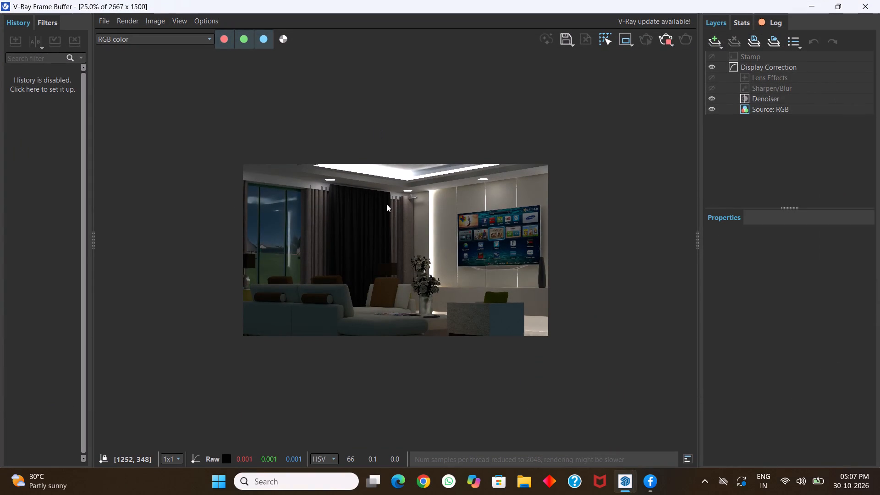
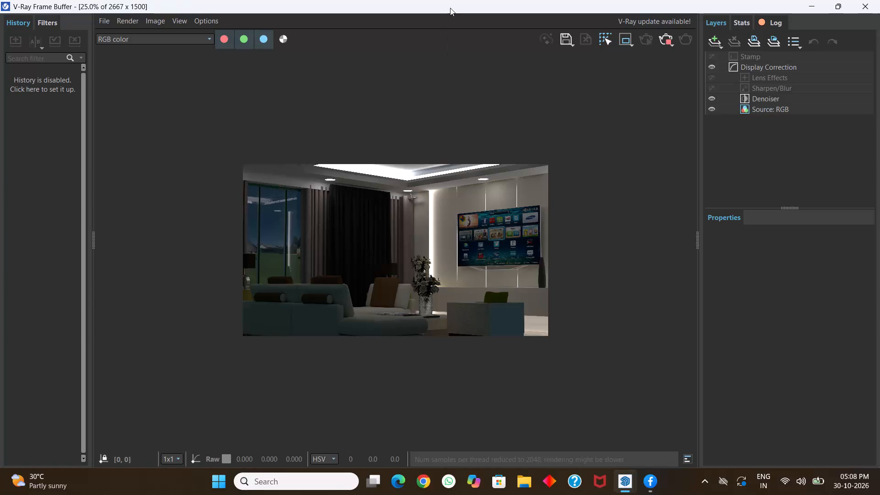
Set the Clipper to Camera Rays Only and turn off its Affect Light and Clip Light Geometry options.
drag(450, 8, 492, 62)
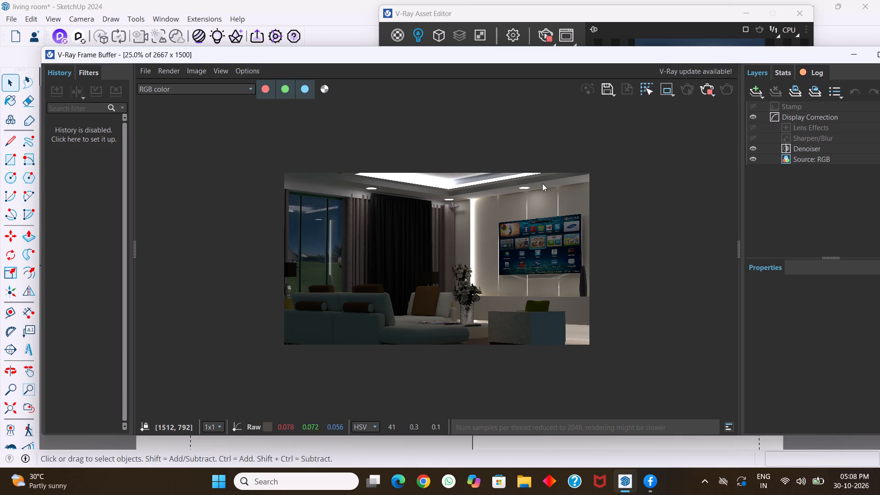
click(849, 55)
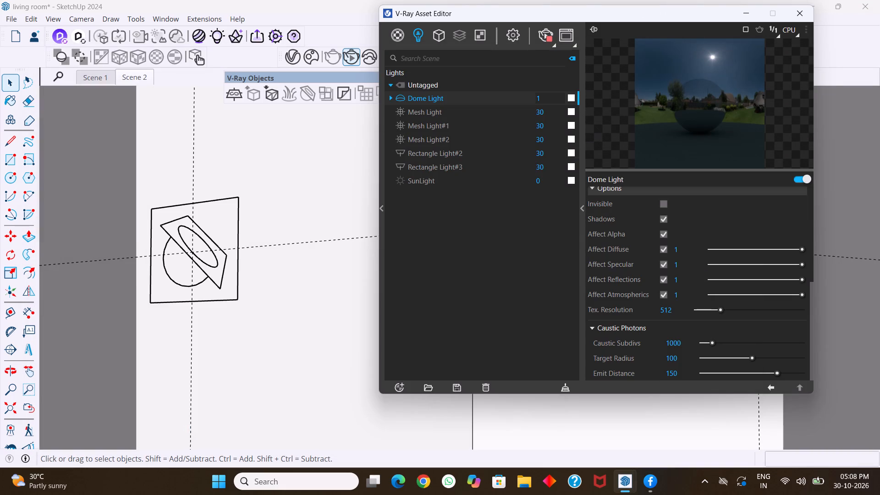
click(436, 40)
click(440, 103)
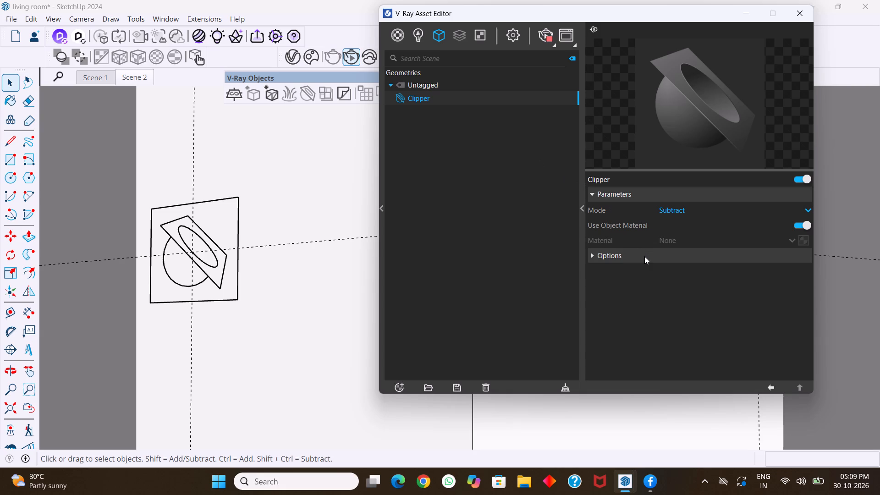
click(644, 256)
click(665, 285)
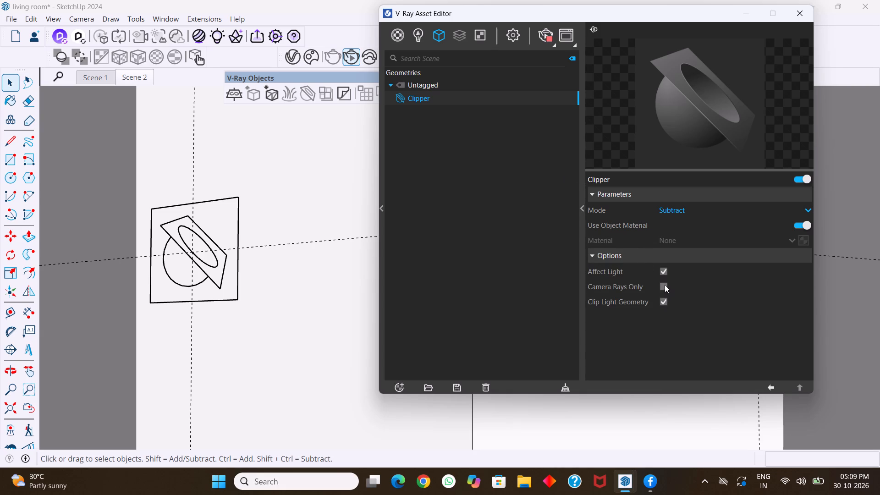
click(662, 274)
click(663, 301)
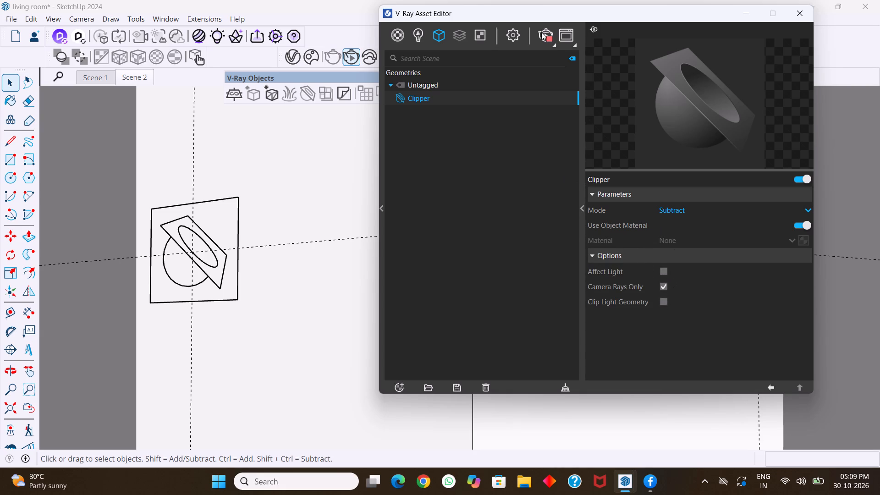
Stop and restart the interactive render.
click(545, 40)
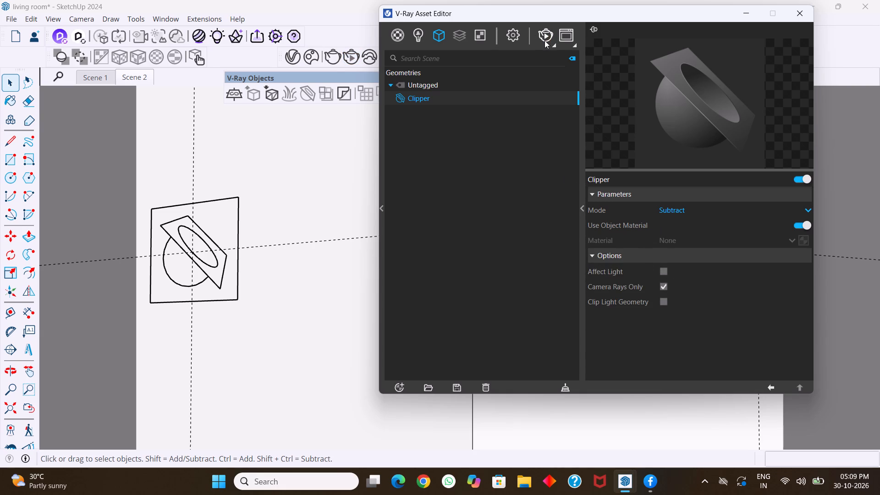
click(544, 40)
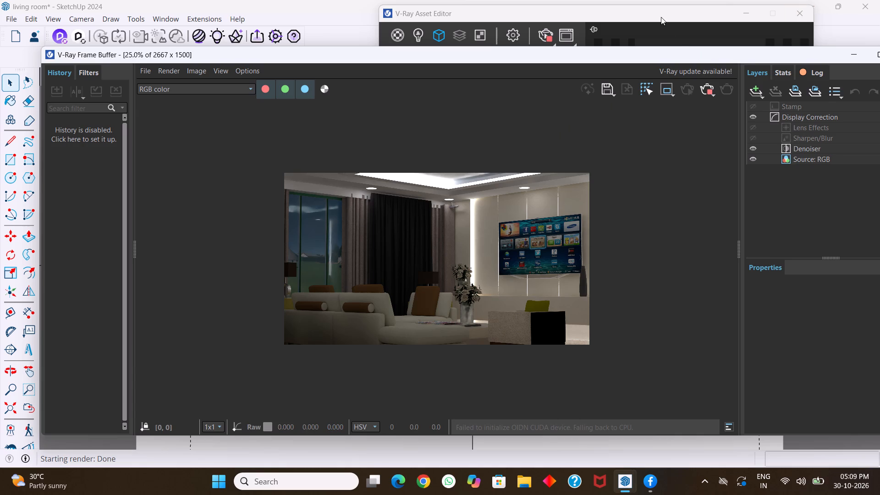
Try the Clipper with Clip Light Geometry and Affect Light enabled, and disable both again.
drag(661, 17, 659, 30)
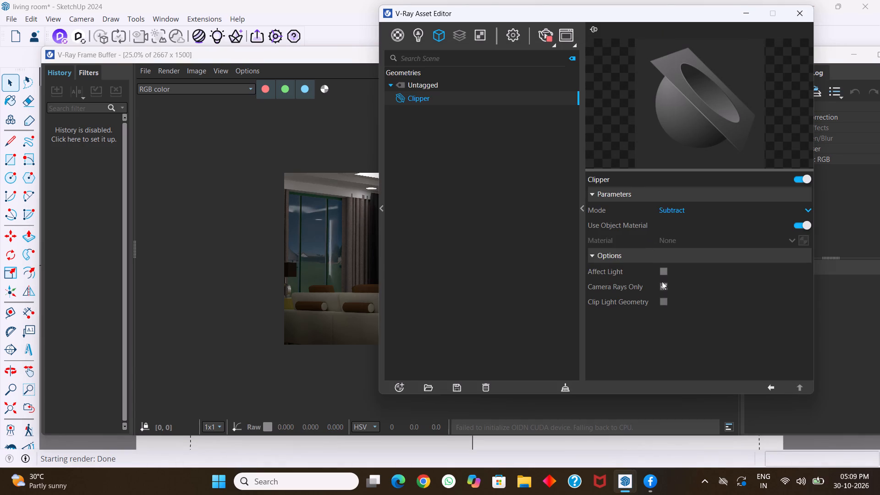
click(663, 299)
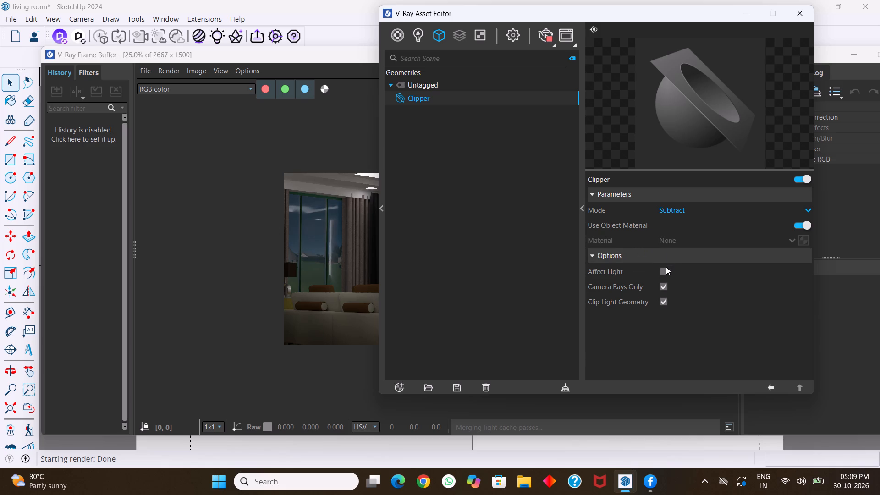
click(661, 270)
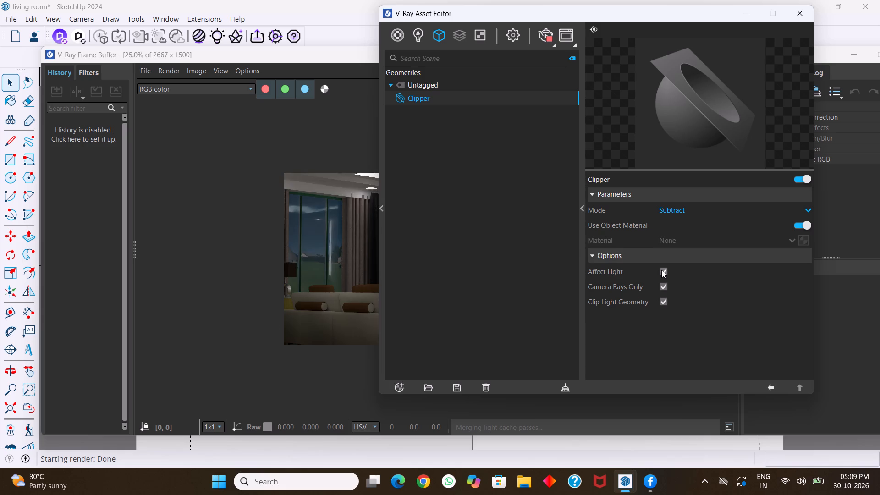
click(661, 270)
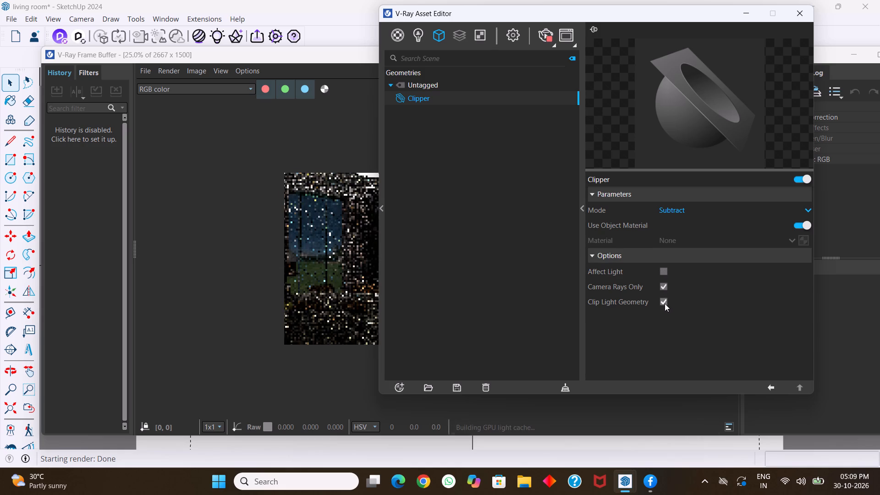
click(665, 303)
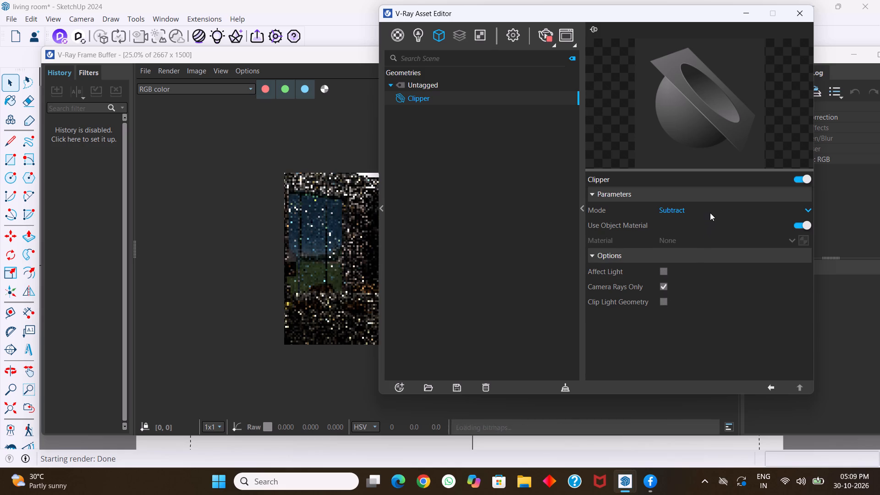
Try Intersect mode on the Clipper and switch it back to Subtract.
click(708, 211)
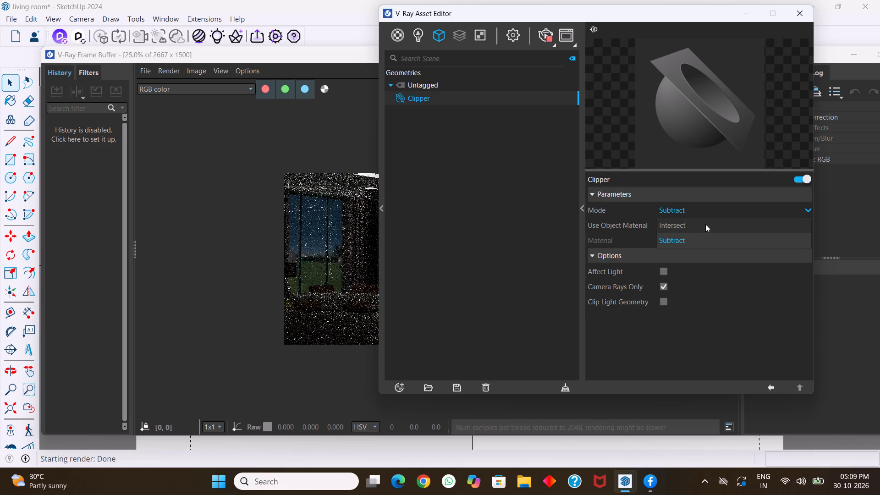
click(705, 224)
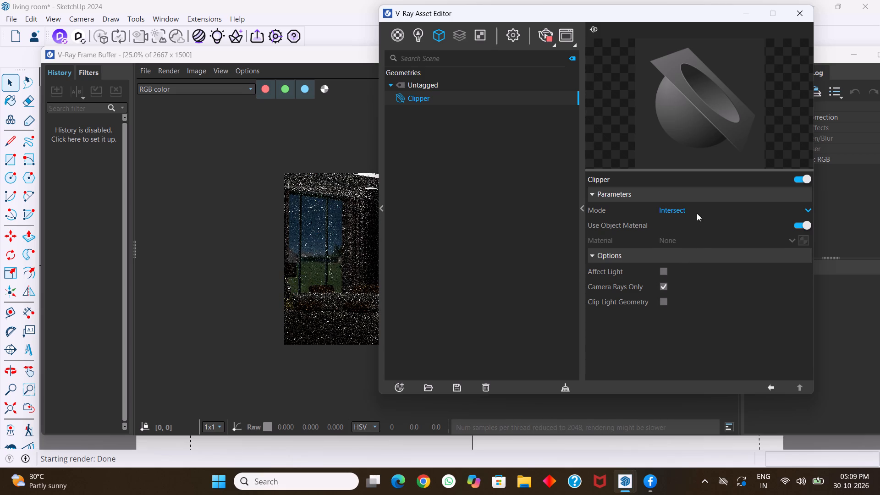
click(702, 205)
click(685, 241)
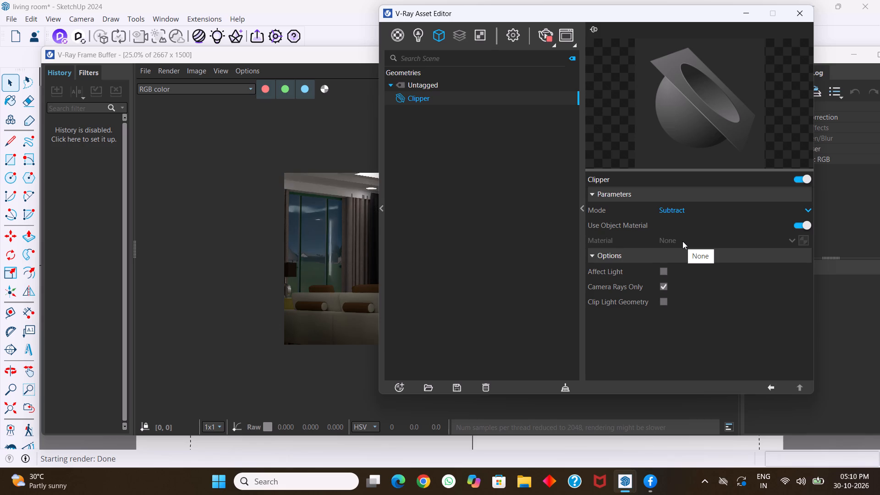
Review the Dome Light and Mesh Light settings and examine the living room render in the V-Ray frame buffer.
click(416, 35)
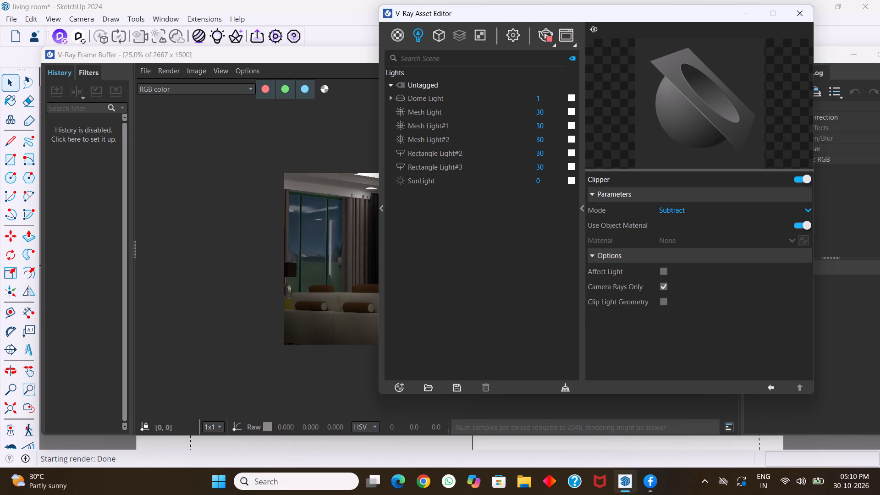
click(399, 36)
click(413, 37)
click(430, 99)
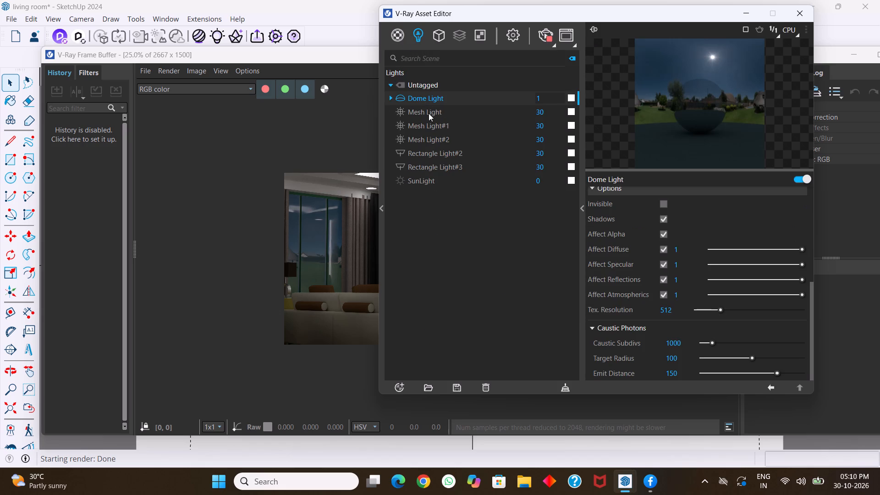
click(429, 113)
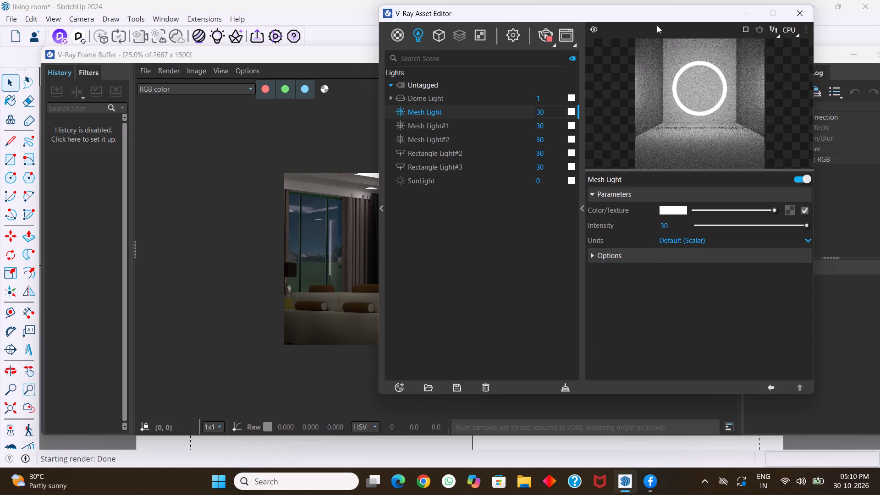
click(741, 13)
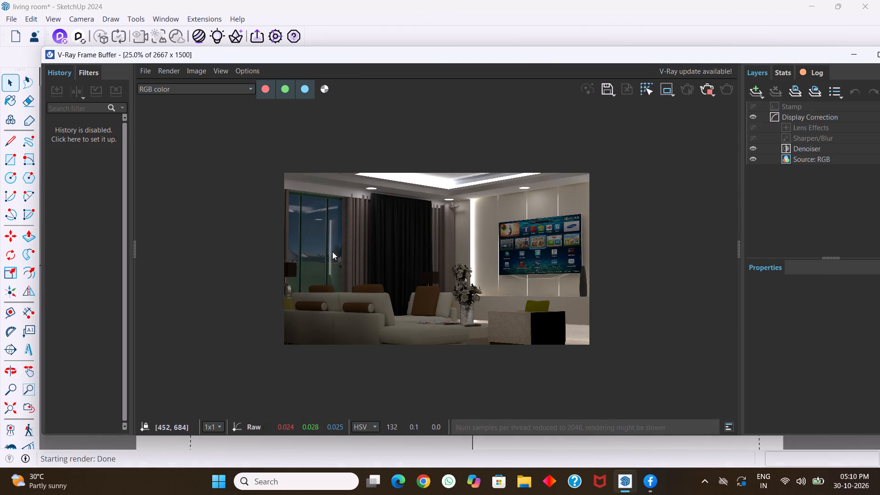
middle_drag(381, 273, 363, 277)
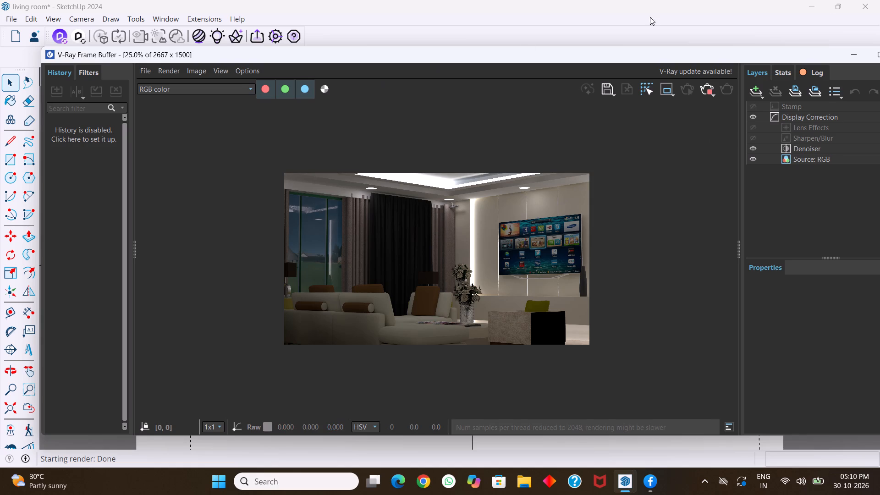
Move the frame buffer clear of the V-Ray tools and make Rectangle Light#2 Invisible, comparing the render with the option off and on.
drag(345, 61, 367, 154)
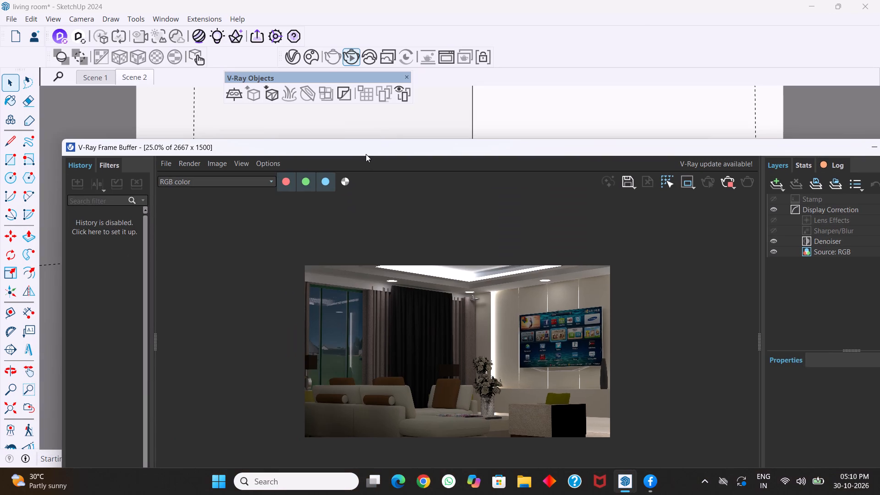
click(297, 55)
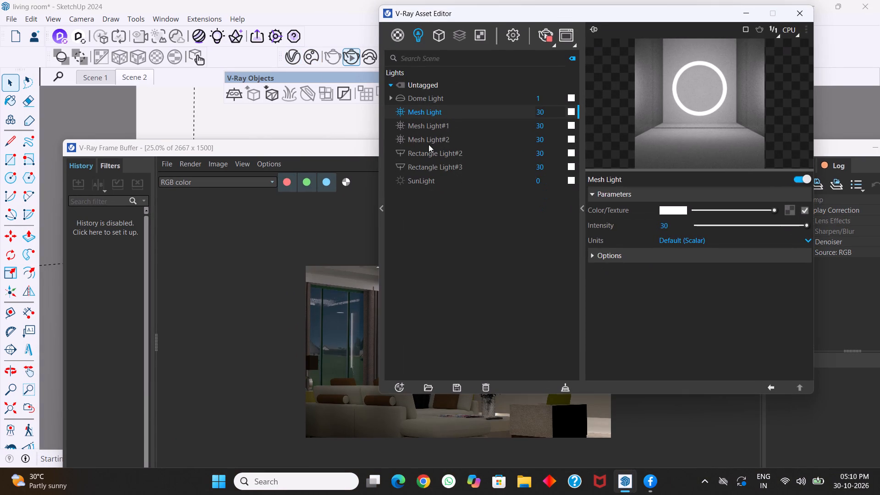
click(434, 153)
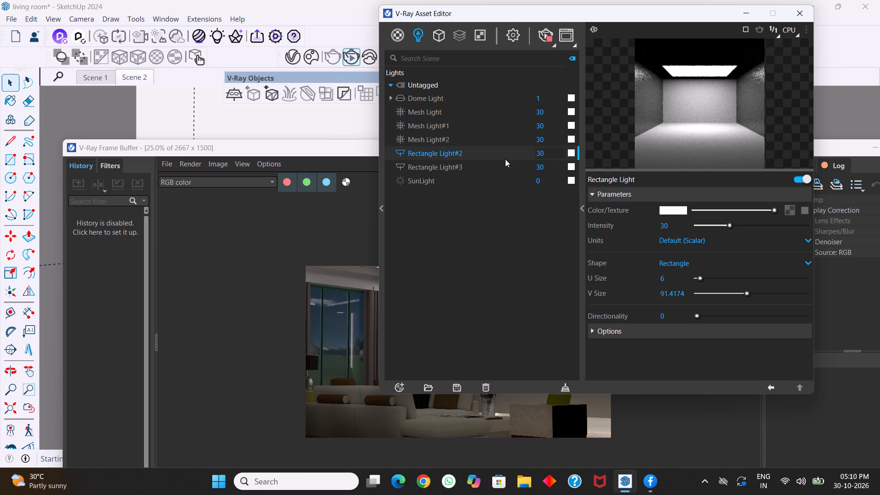
click(613, 335)
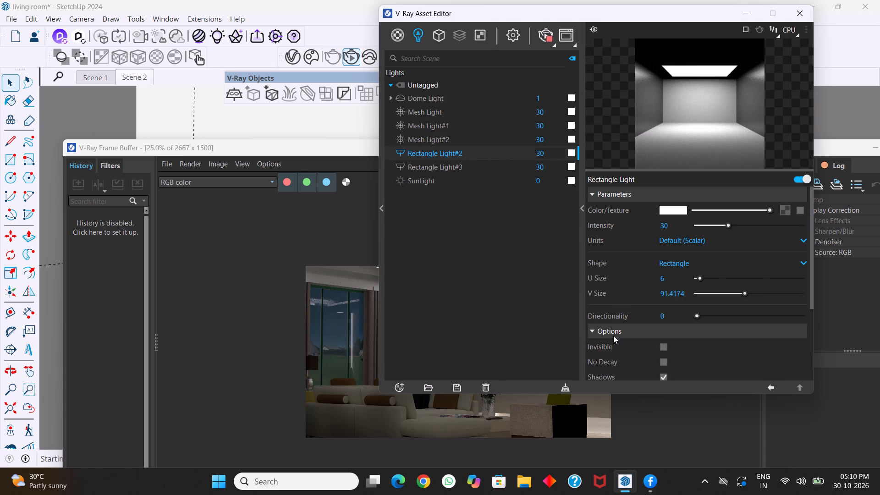
click(663, 348)
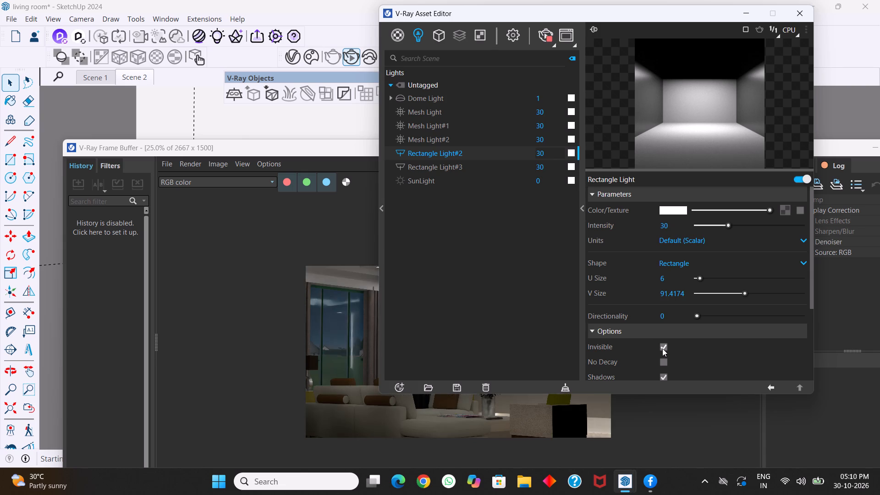
click(662, 348)
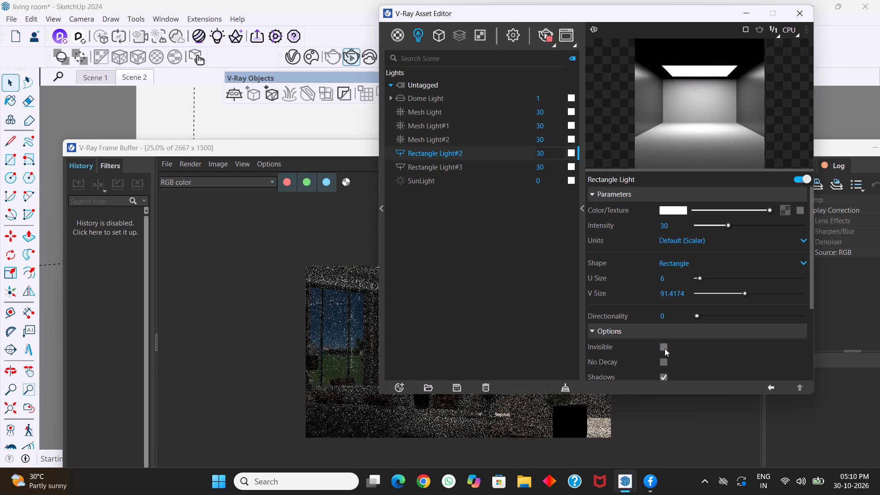
click(664, 348)
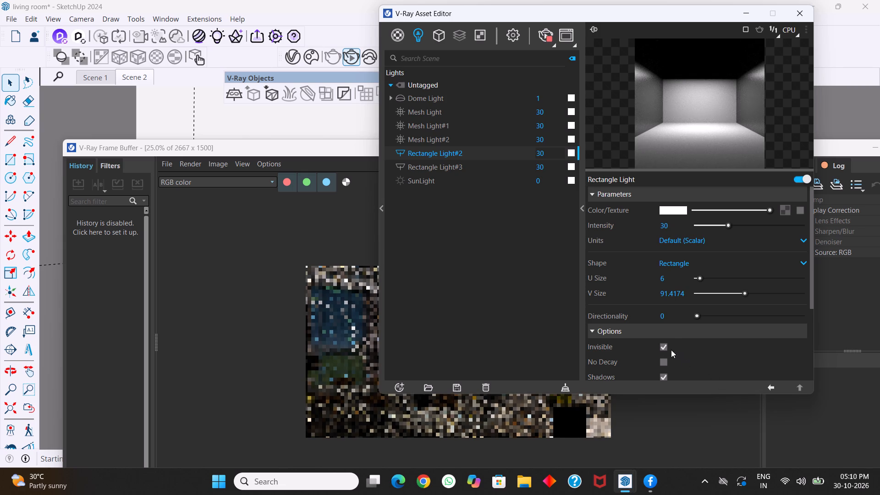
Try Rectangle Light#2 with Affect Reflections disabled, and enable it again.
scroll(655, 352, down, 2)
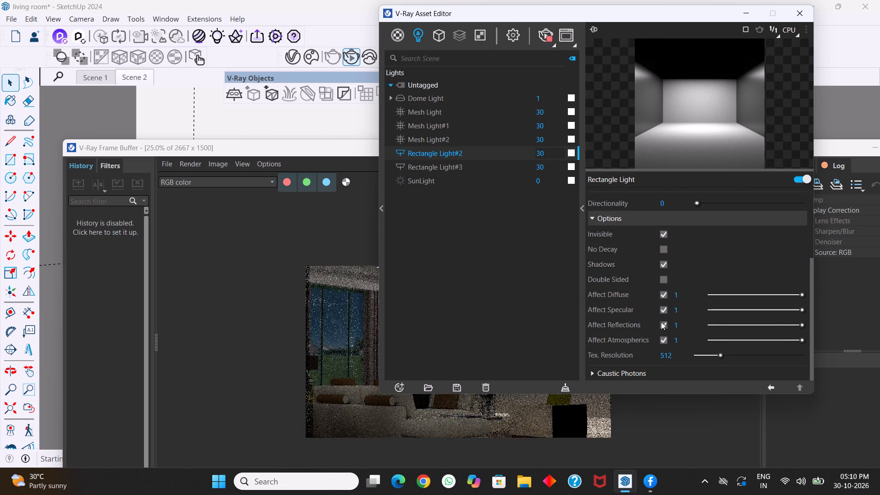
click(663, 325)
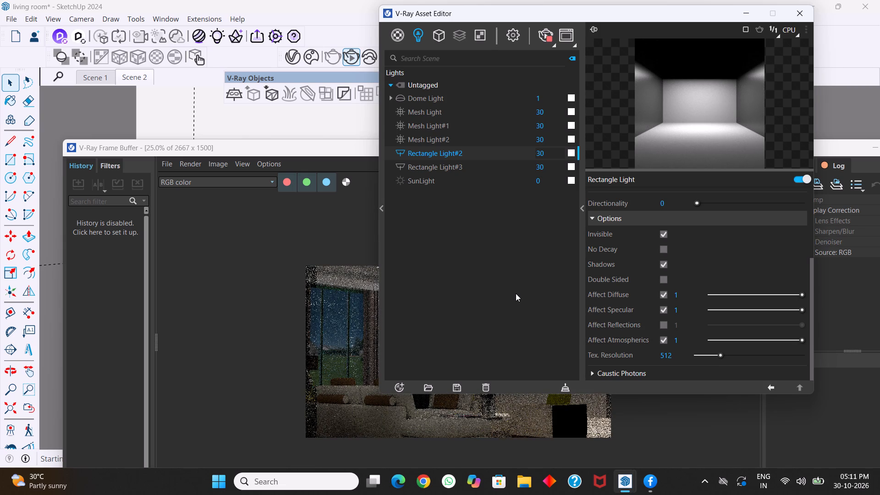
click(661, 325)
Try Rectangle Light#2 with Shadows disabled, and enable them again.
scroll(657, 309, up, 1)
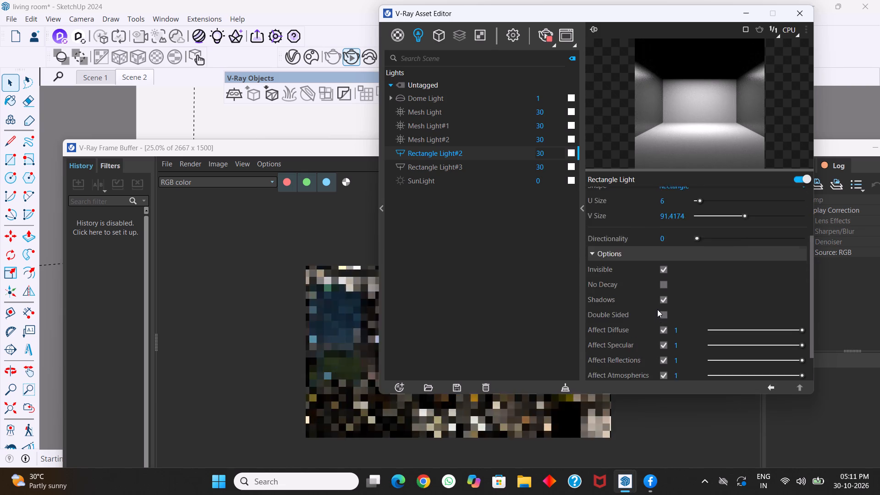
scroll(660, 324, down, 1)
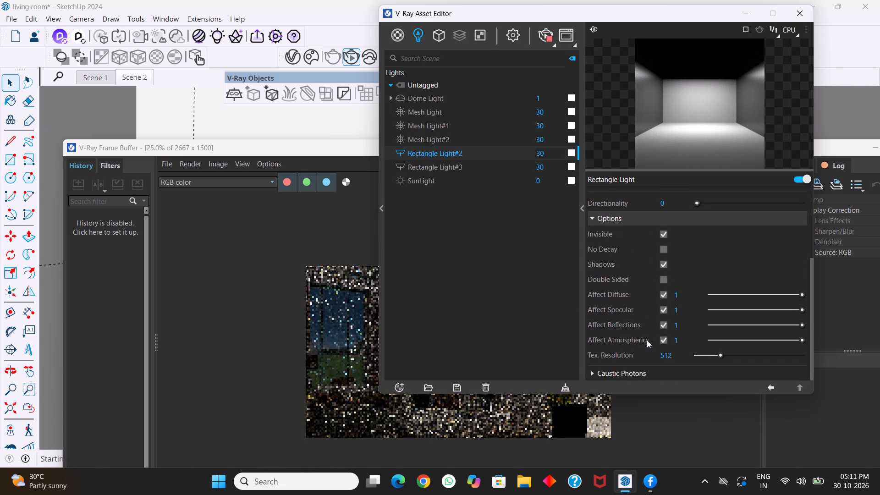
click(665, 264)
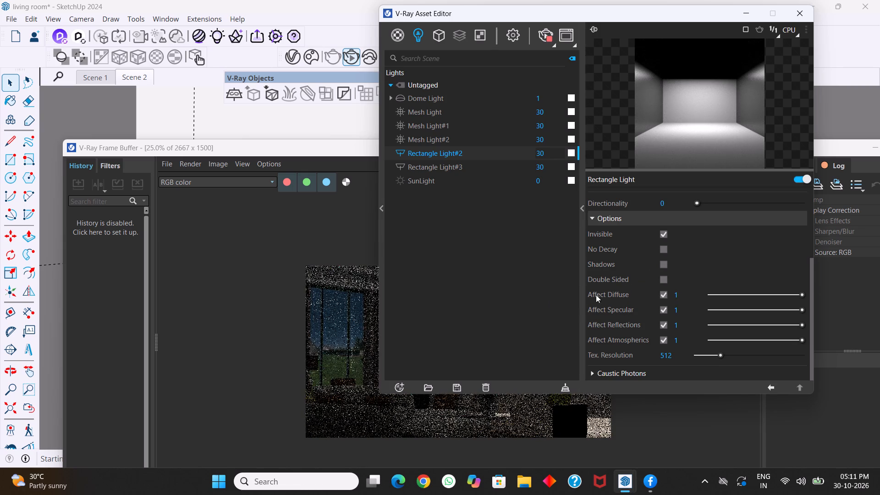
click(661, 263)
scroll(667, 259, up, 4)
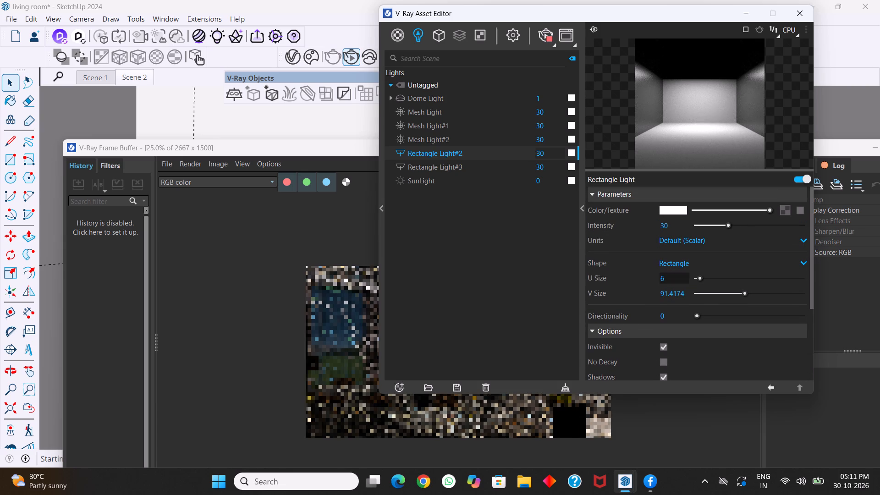
Review the parameters and options of Rectangle Light#2 while examining the updated living room render.
scroll(670, 282, up, 1)
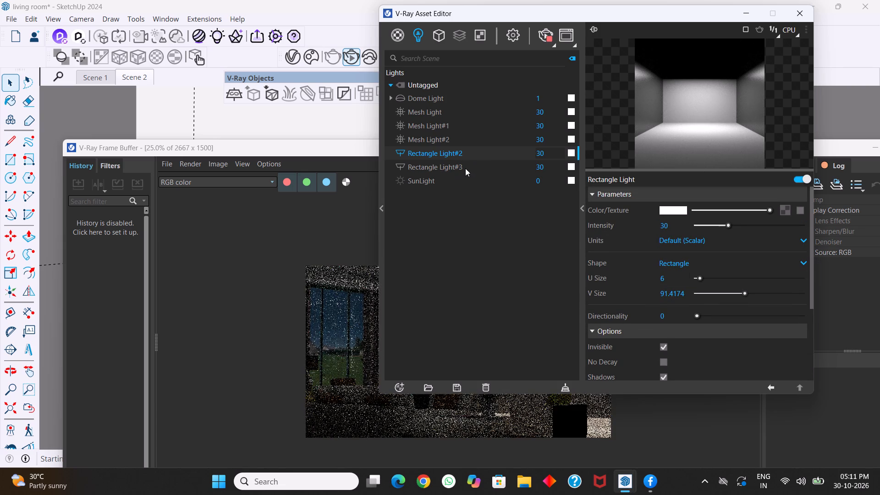
click(465, 168)
click(476, 153)
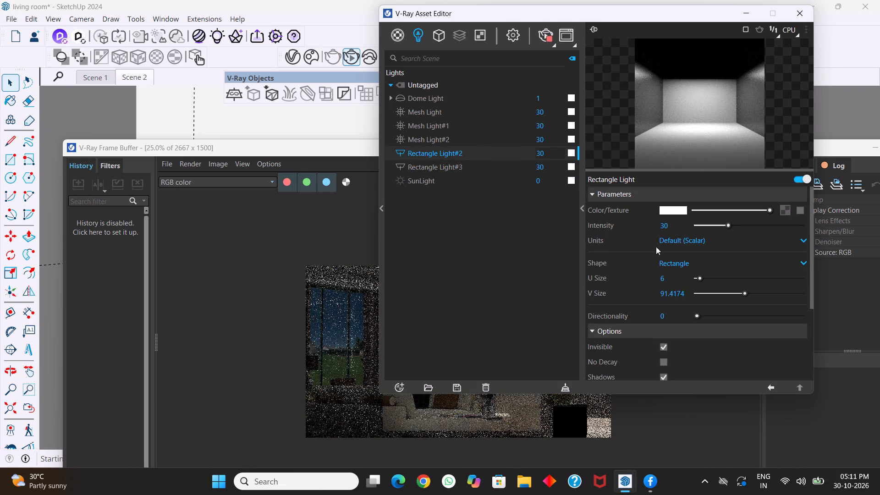
scroll(667, 263, up, 1)
scroll(648, 379, down, 1)
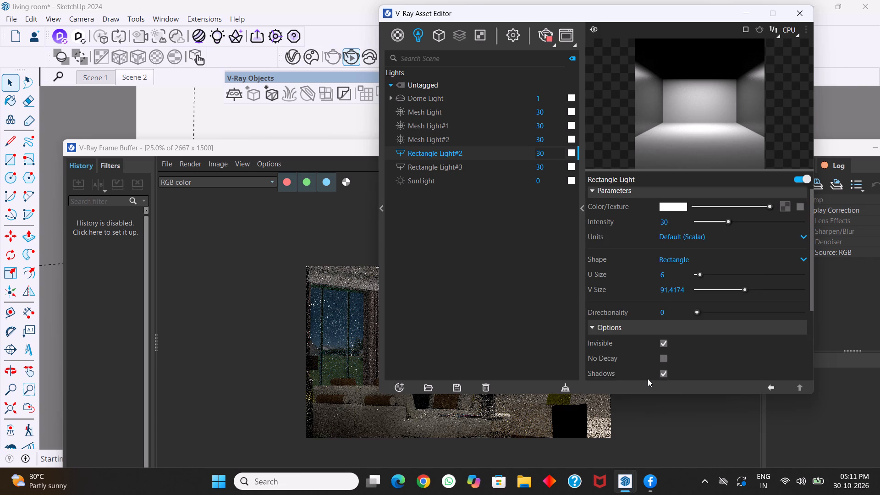
scroll(648, 379, down, 1)
scroll(658, 283, up, 1)
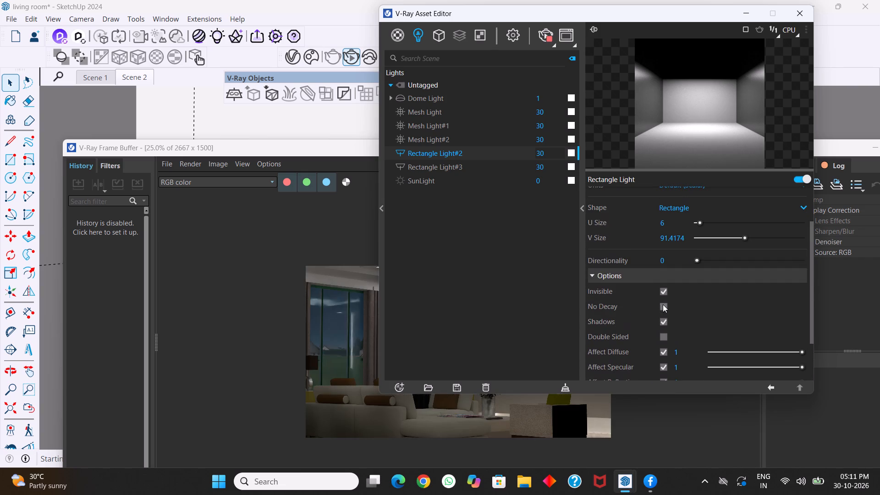
scroll(665, 307, up, 1)
scroll(656, 334, down, 1)
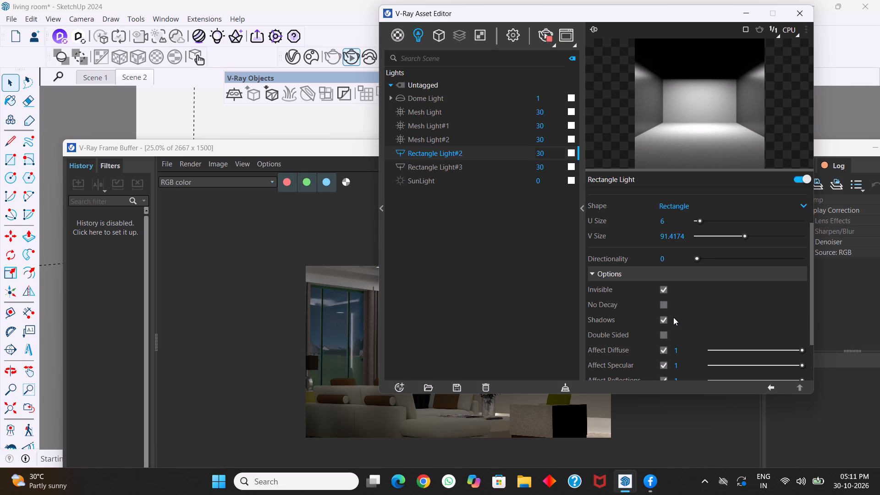
scroll(673, 317, up, 1)
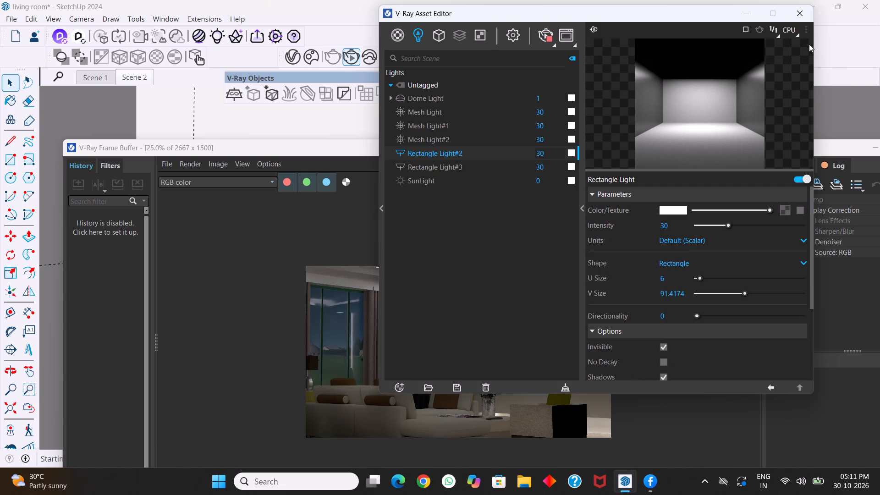
Close the V-Ray Asset Editor and frame buffer, and close the living room model with its changes saved.
click(800, 13)
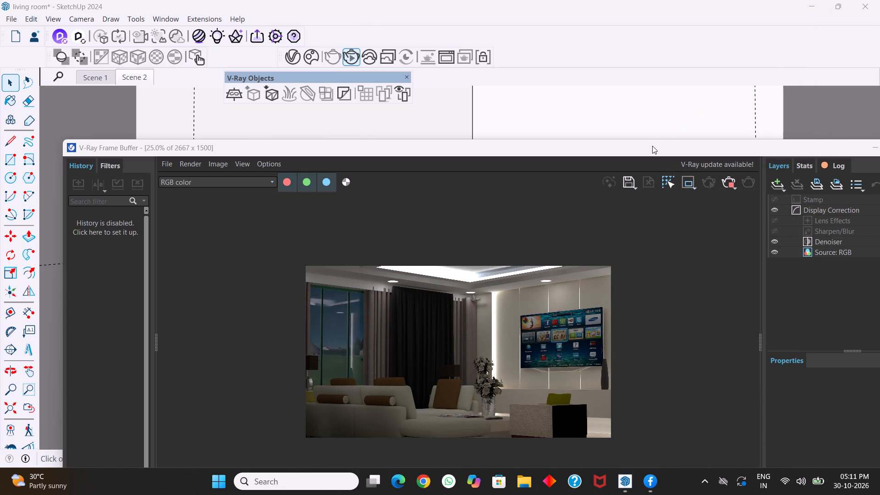
drag(651, 146, 598, 78)
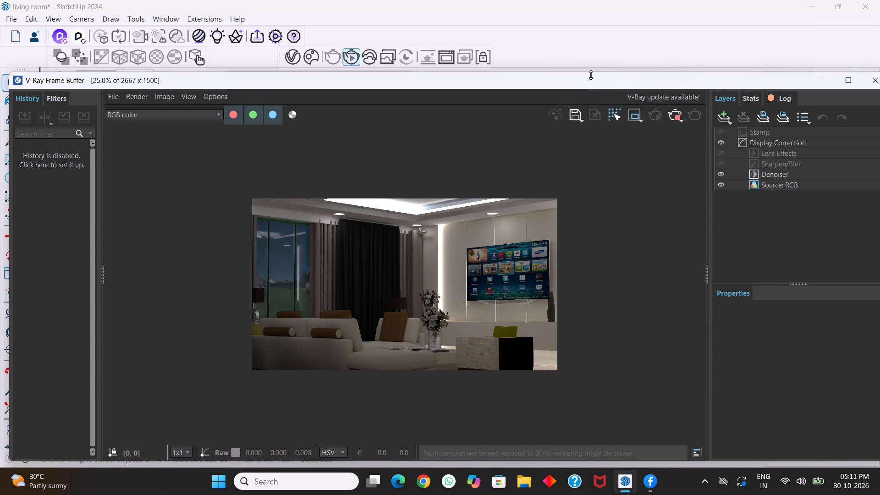
drag(592, 83, 501, 188)
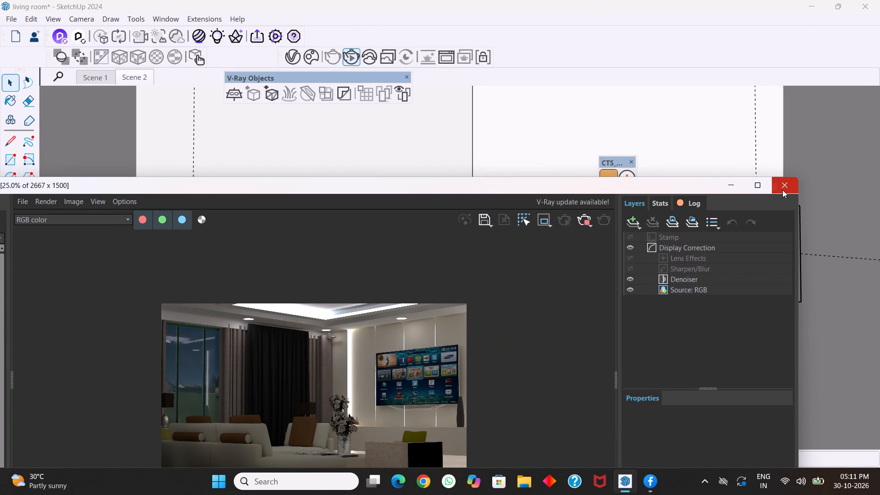
click(782, 190)
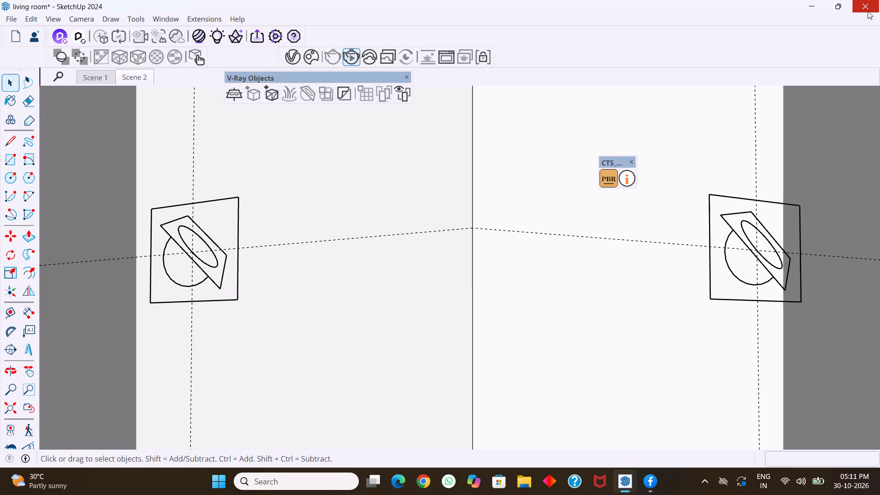
click(866, 7)
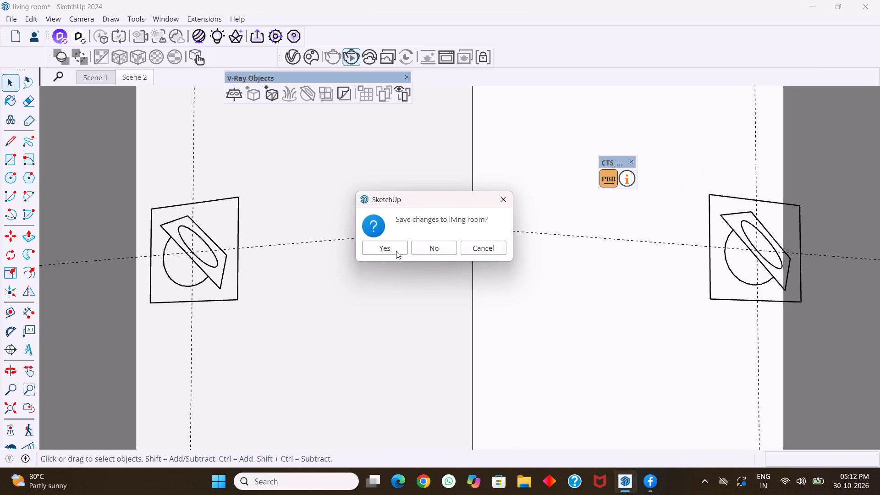
click(391, 250)
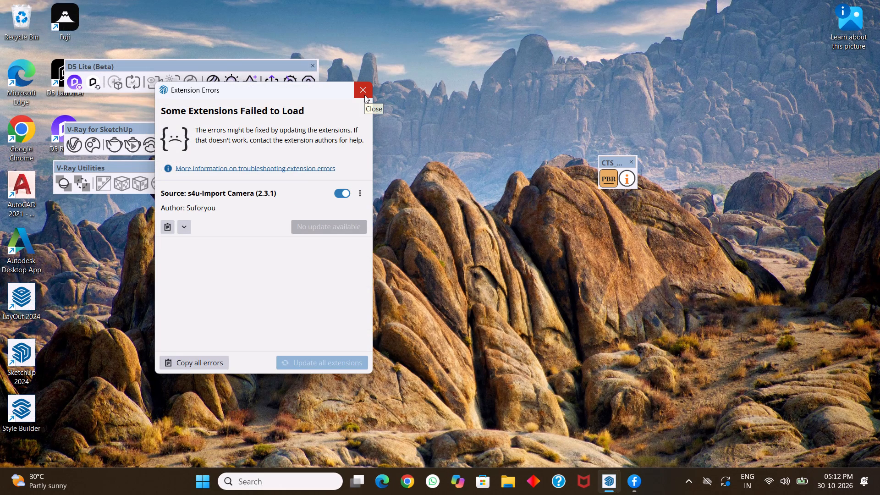
Switch to the open bathroom model and recall its Scene 1 view.
click(610, 481)
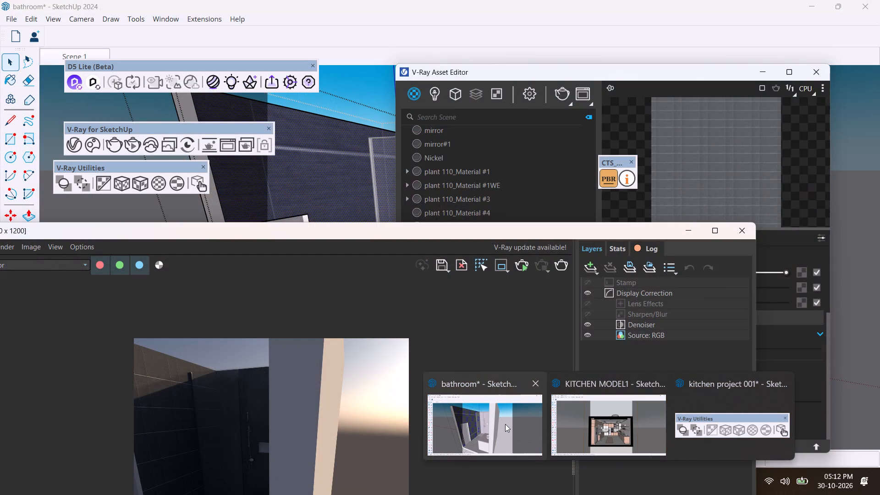
click(502, 424)
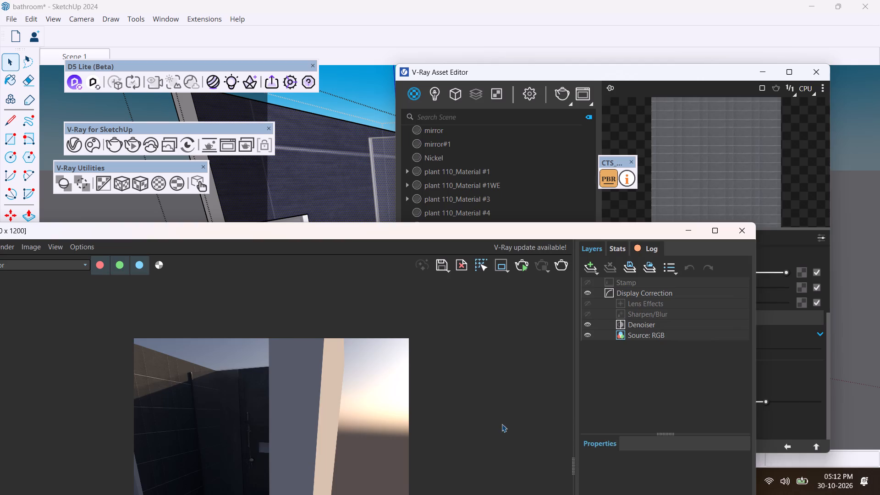
middle_drag(454, 341, 535, 320)
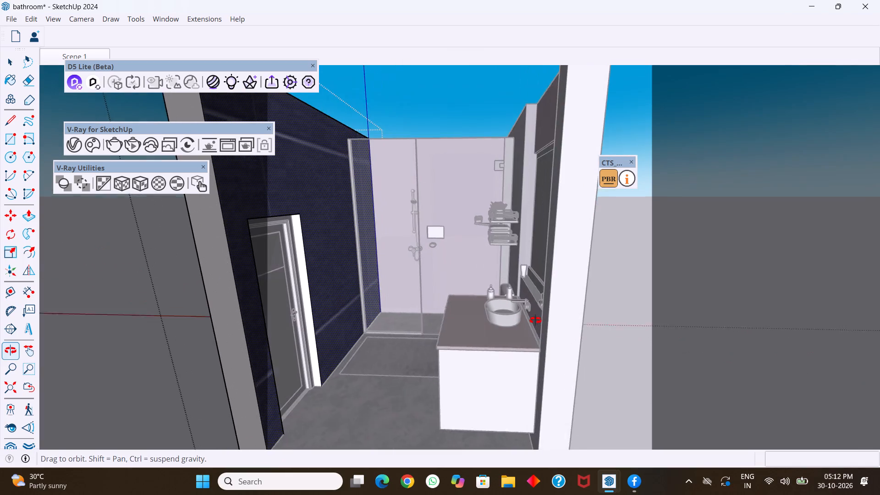
middle_drag(535, 320, 556, 336)
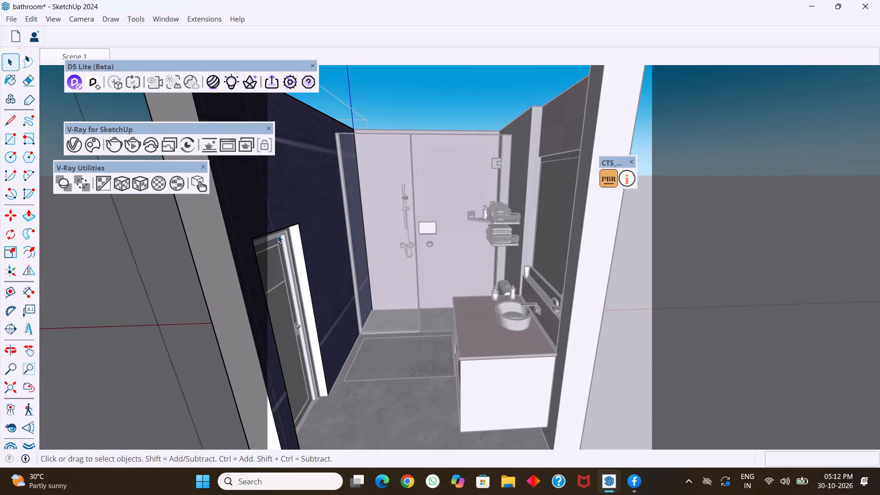
click(60, 57)
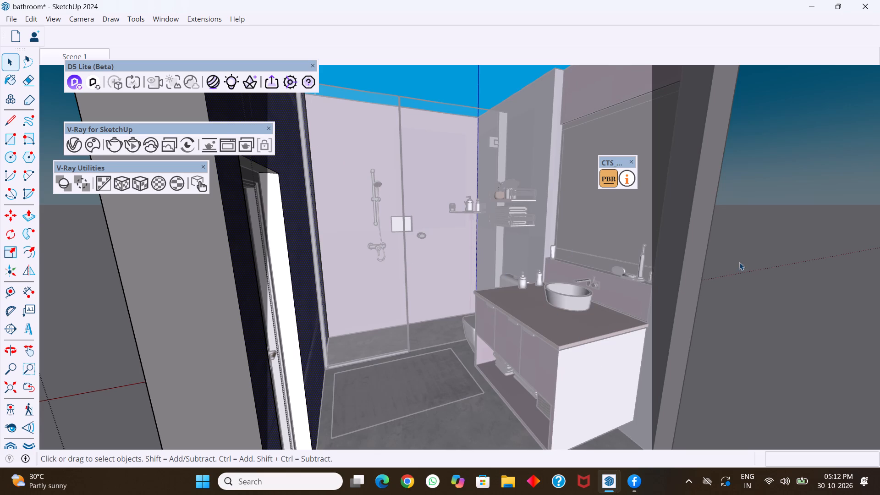
Open the V-Ray Asset Editor and start an interactive render of the bathroom.
click(80, 142)
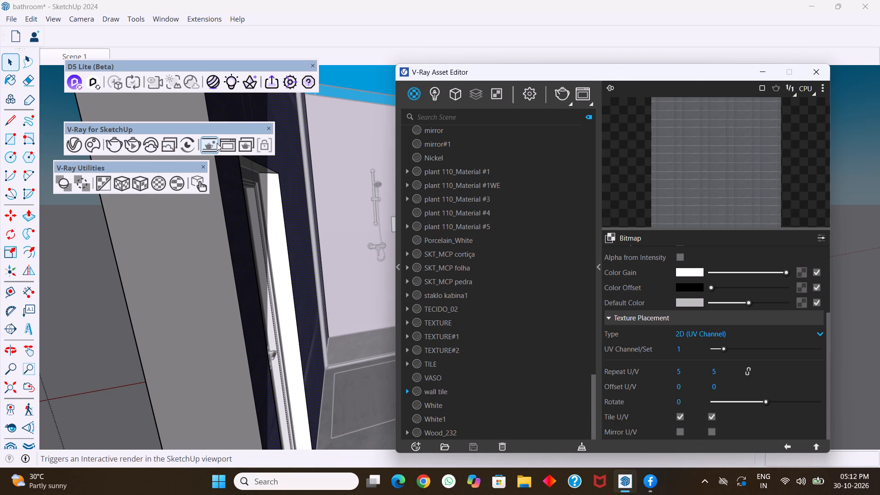
click(132, 146)
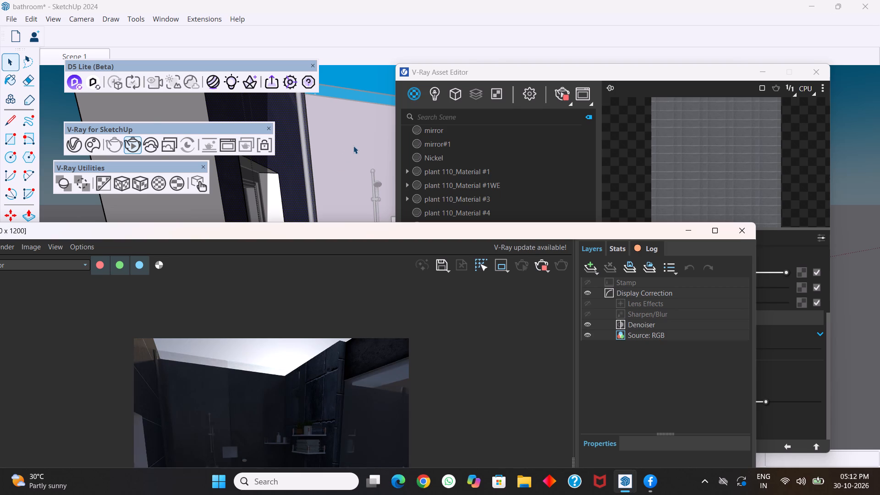
Examine the bathroom in the interactive render from farther back and from different angles.
scroll(353, 146, down, 3)
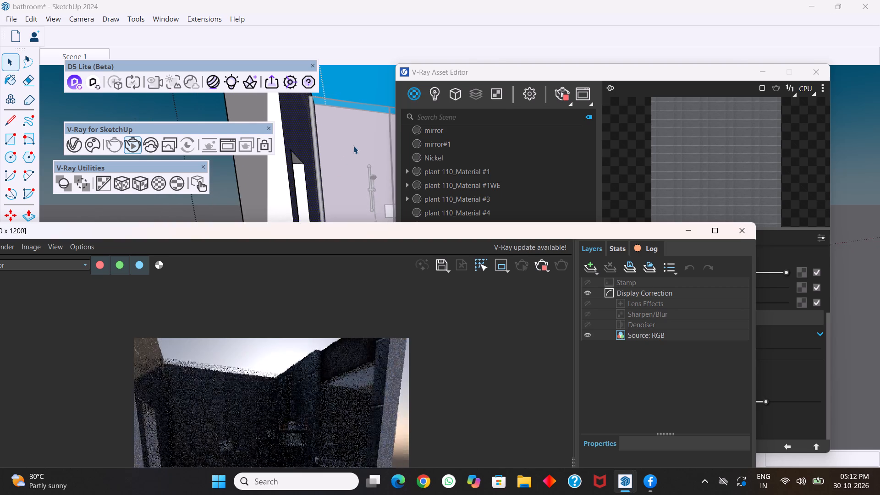
scroll(353, 146, down, 5)
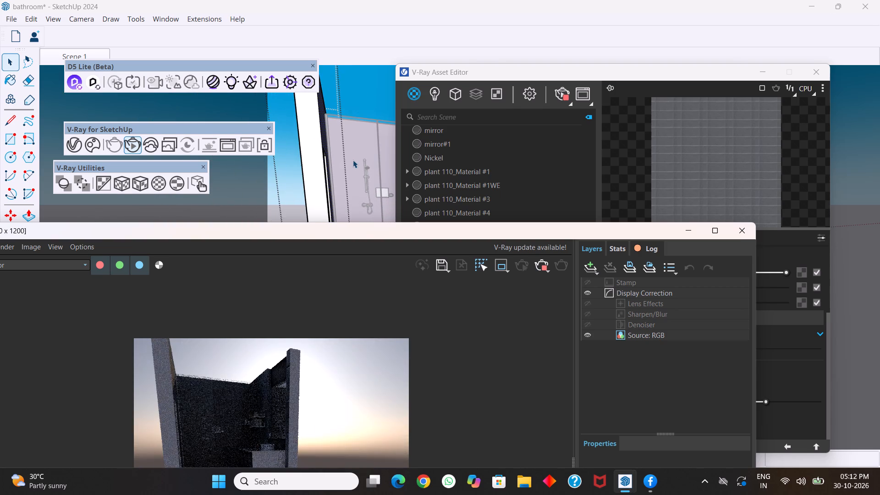
middle_drag(353, 151, 354, 184)
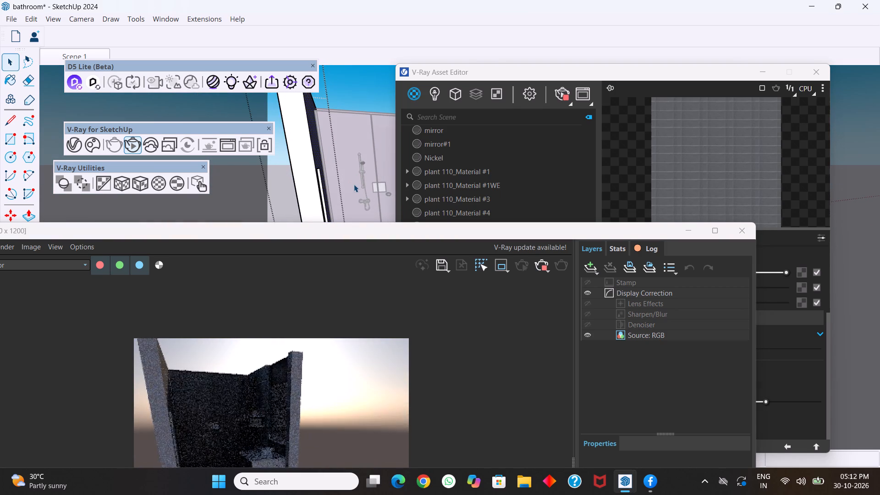
shift+middle_drag(354, 184, 353, 165)
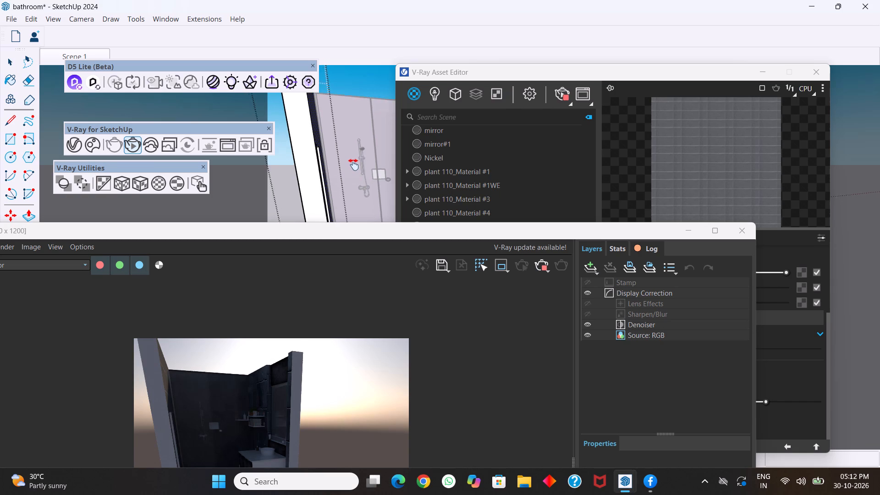
shift+middle_drag(353, 165, 344, 132)
middle_drag(353, 143, 356, 160)
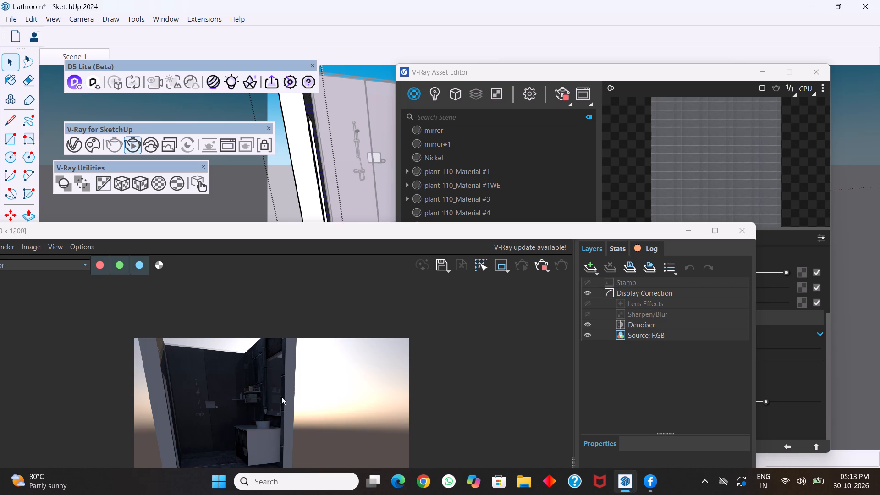
middle_drag(264, 395, 241, 398)
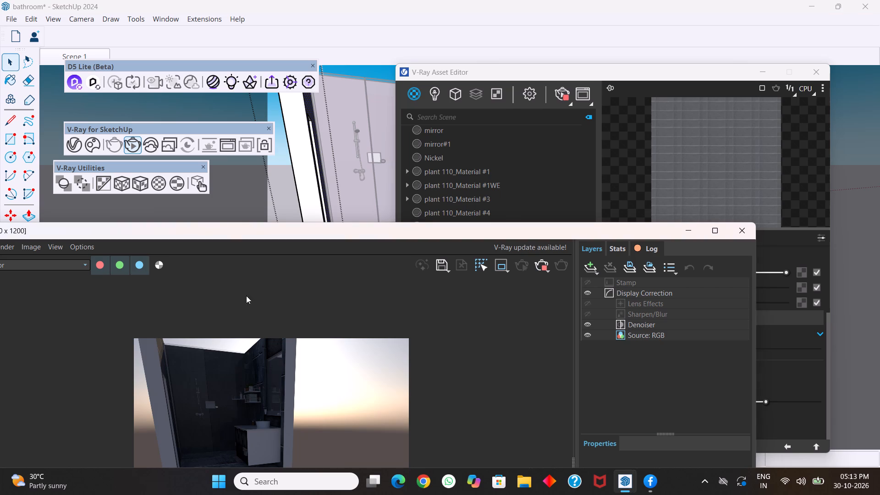
middle_drag(307, 191, 287, 193)
middle_drag(326, 164, 335, 159)
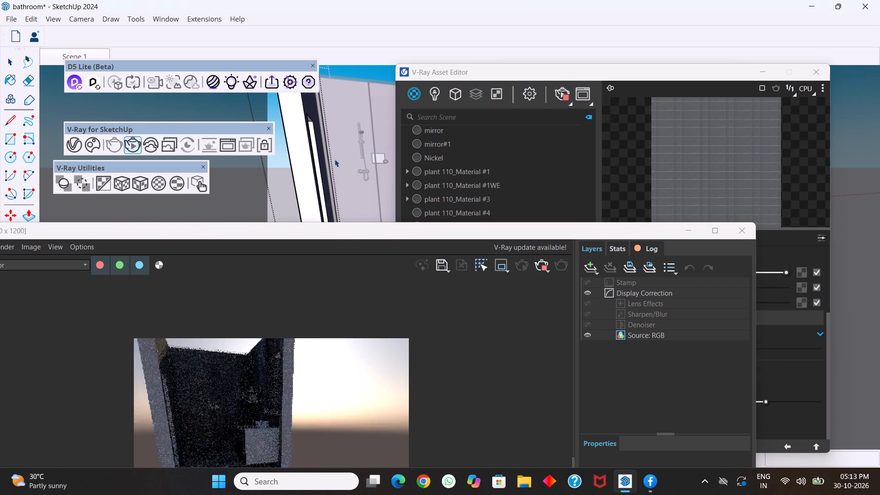
scroll(344, 173, up, 1)
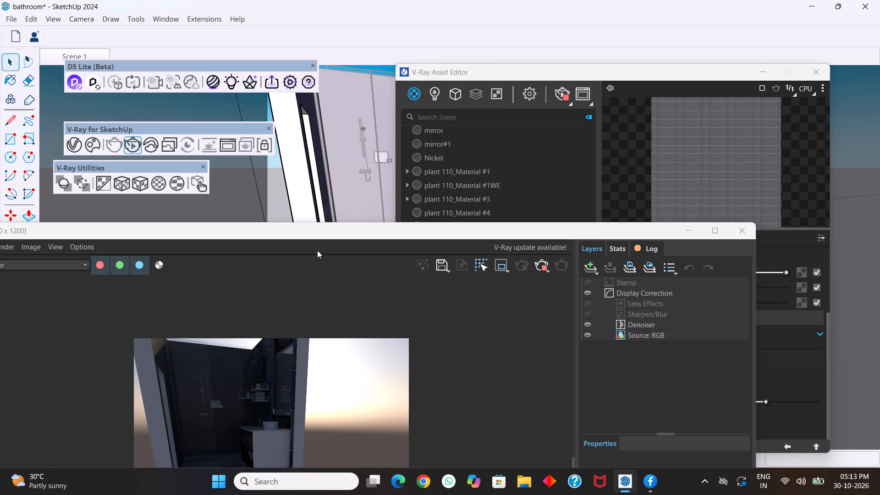
Close the frame buffer and move the V-Ray Asset Editor clear of the bathroom model.
click(742, 228)
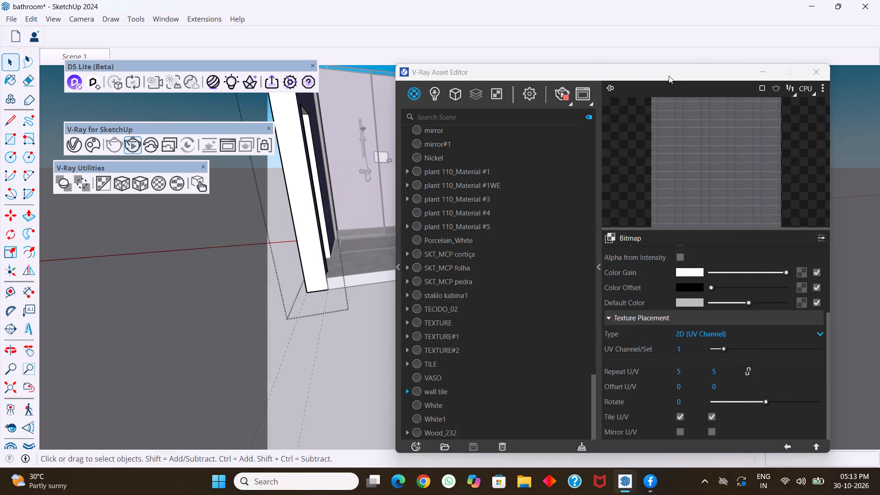
drag(669, 76, 835, 137)
drag(610, 71, 832, 106)
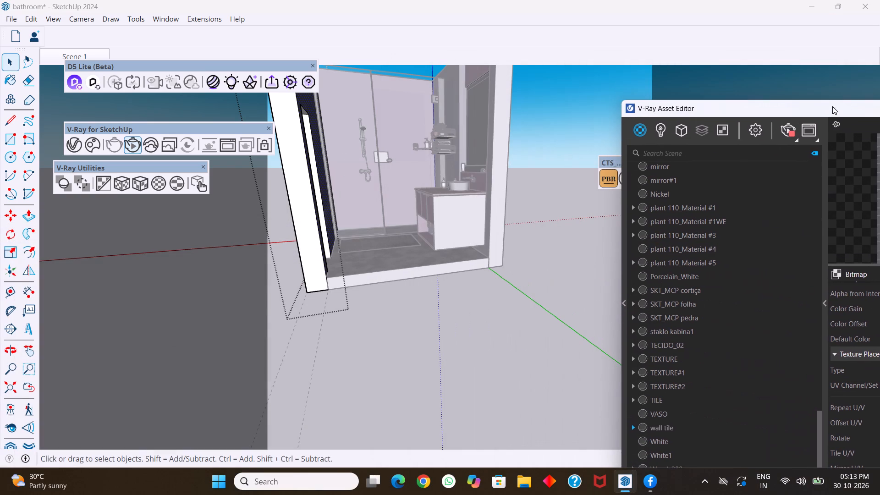
drag(832, 106, 833, 106)
Close the wall group that is open for editing at the bathroom's open front.
click(517, 301)
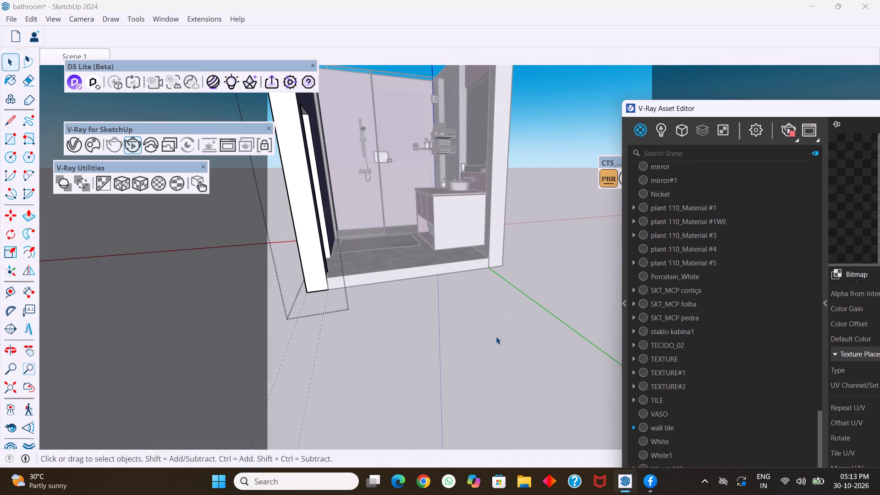
click(496, 336)
click(411, 374)
double_click(411, 374)
click(579, 302)
scroll(473, 180, down, 11)
scroll(380, 253, down, 7)
Open the vanity cabinet's group for editing and select its large white side face.
scroll(439, 214, up, 12)
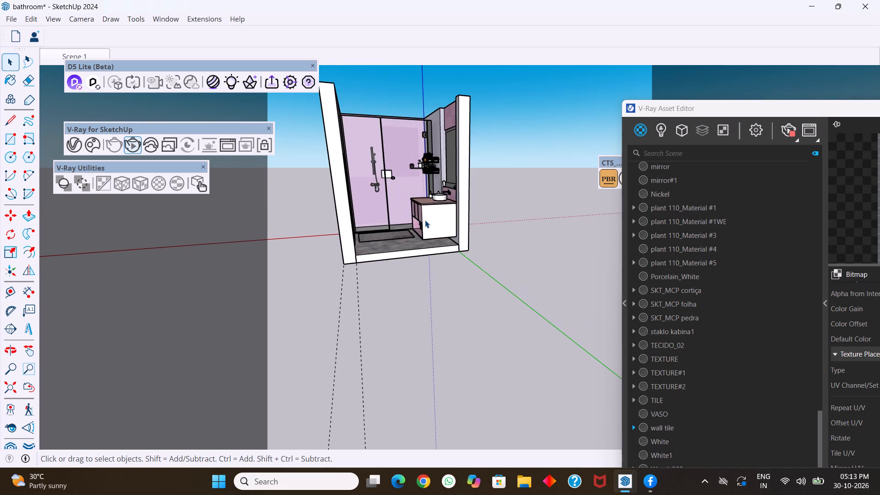
scroll(425, 220, up, 20)
scroll(425, 220, up, 3)
scroll(504, 236, up, 1)
middle_drag(500, 237, 485, 237)
triple_click(505, 231)
click(514, 224)
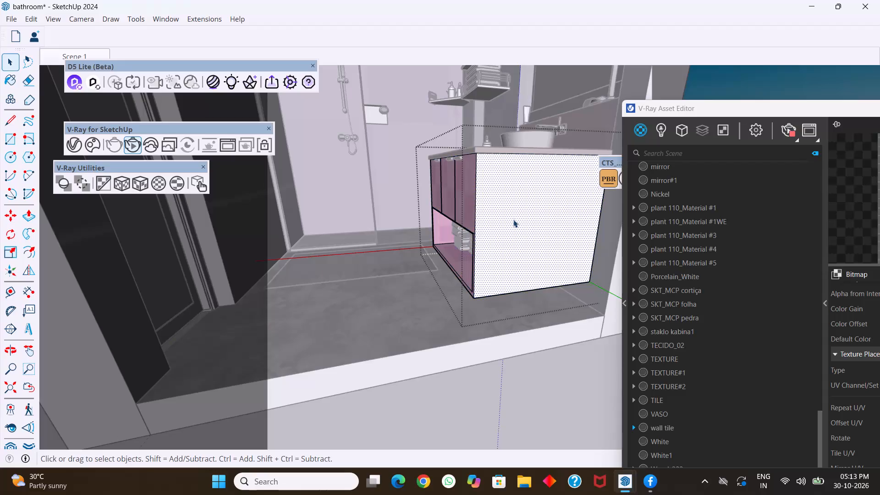
click(514, 209)
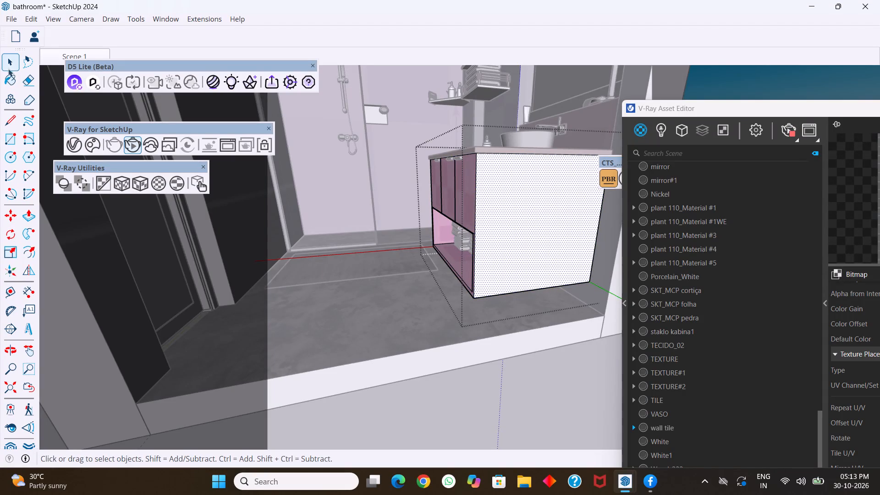
Paint the vanity cabinet's white side face with Color M06 from the Colors collection, and repaint it with Color M05.
click(9, 77)
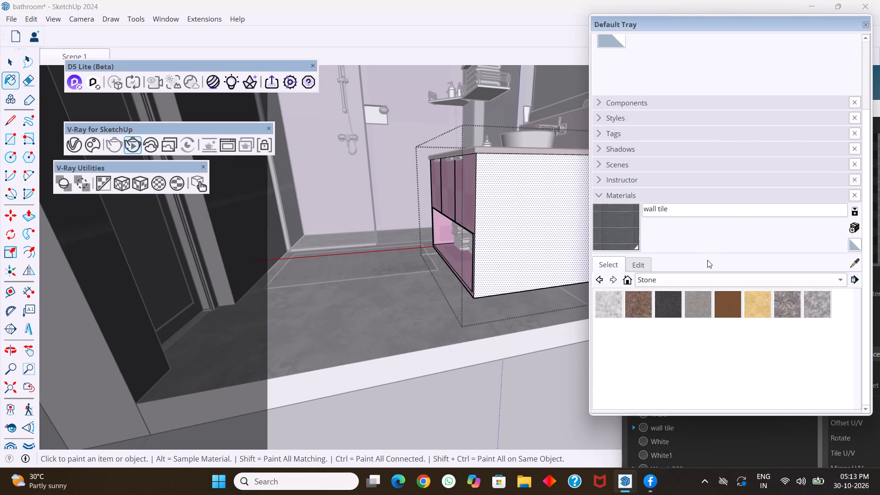
click(833, 281)
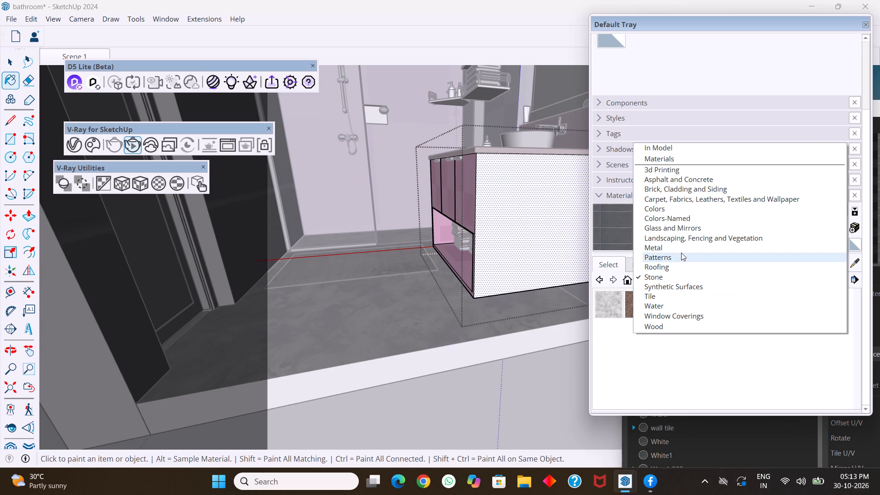
click(667, 207)
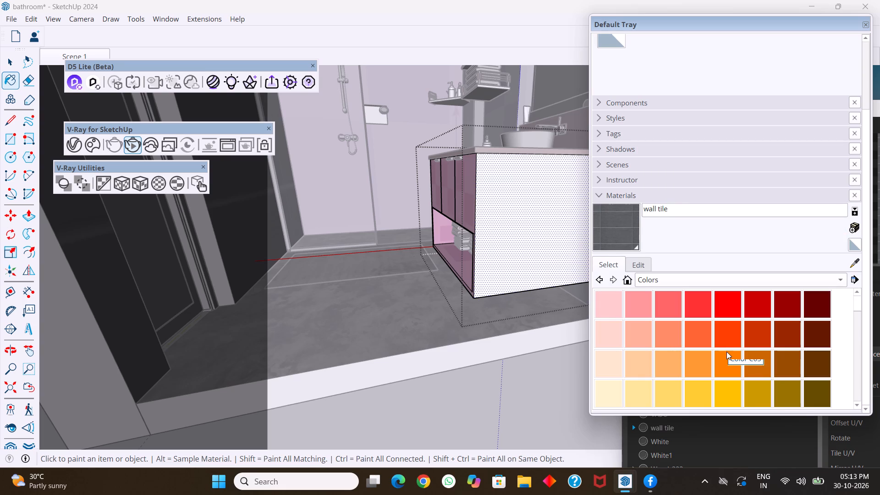
scroll(733, 409, down, 5)
scroll(724, 363, down, 15)
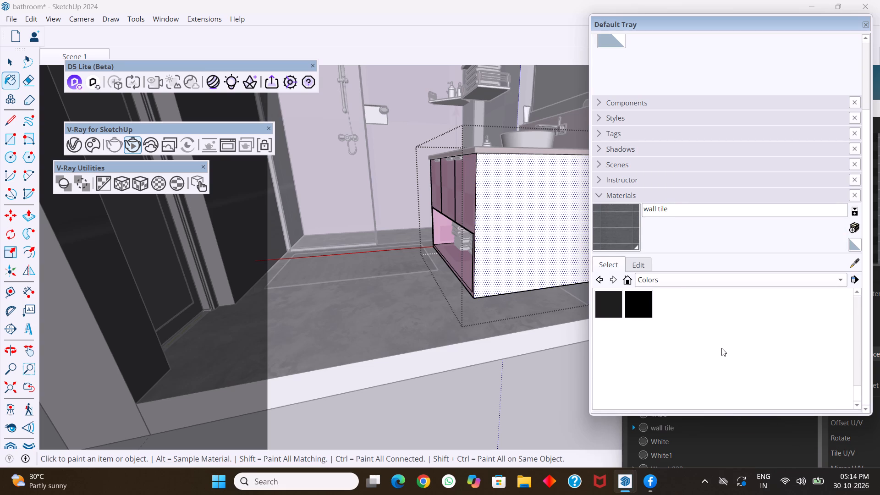
scroll(706, 346, up, 2)
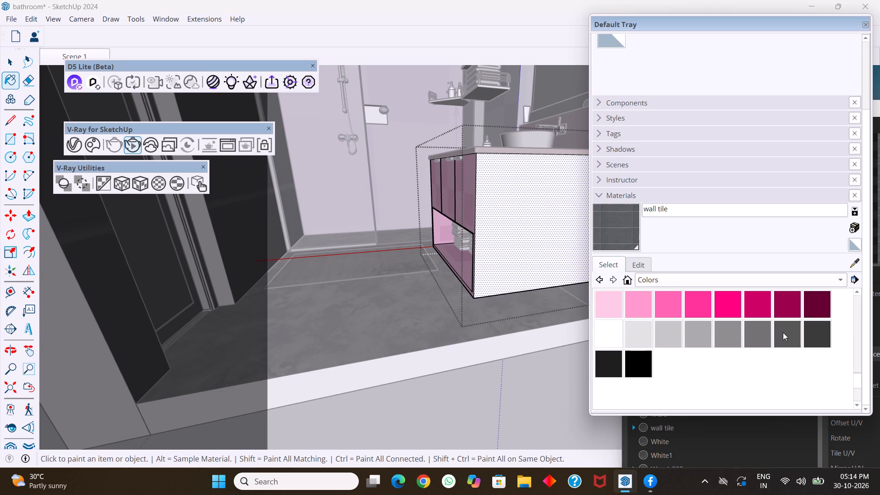
click(783, 332)
click(542, 242)
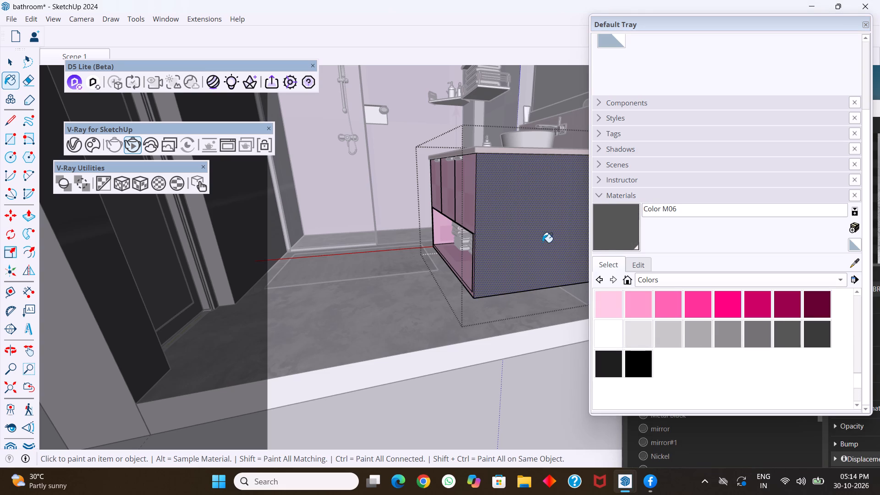
click(757, 332)
click(537, 254)
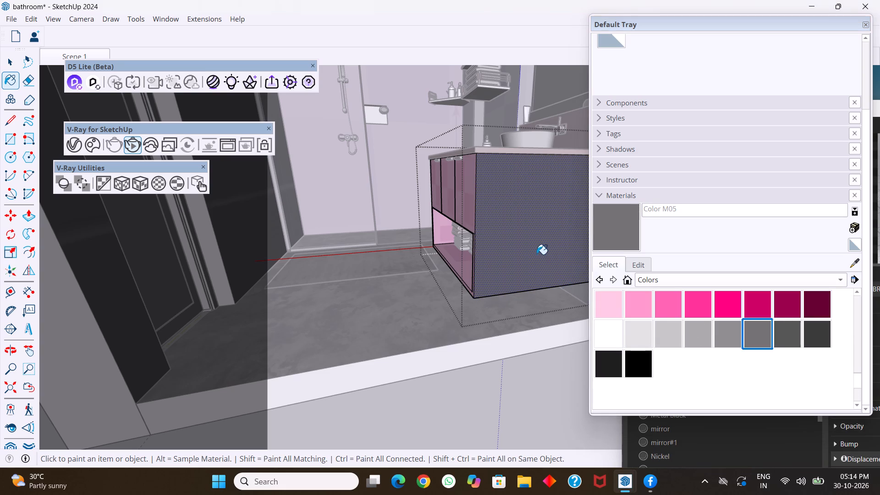
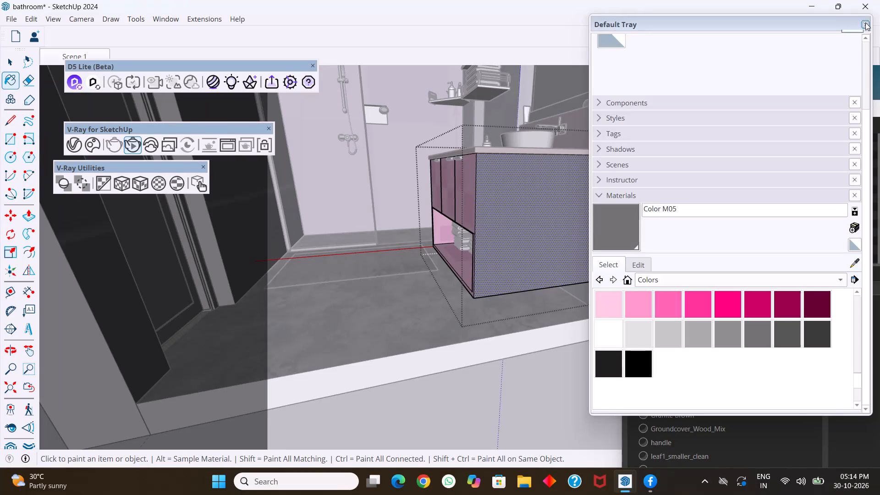
Close the Default Tray and restart the V-Ray interactive render, keeping the frame buffer fully in view.
click(865, 22)
click(131, 141)
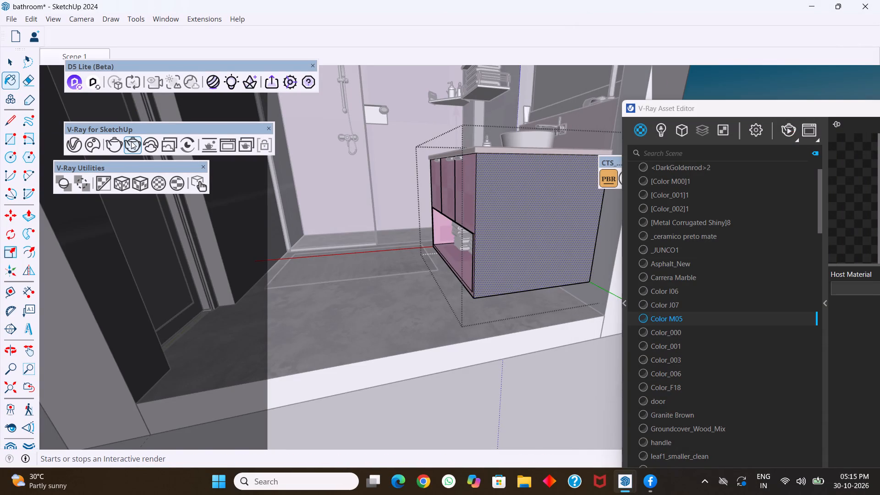
click(790, 130)
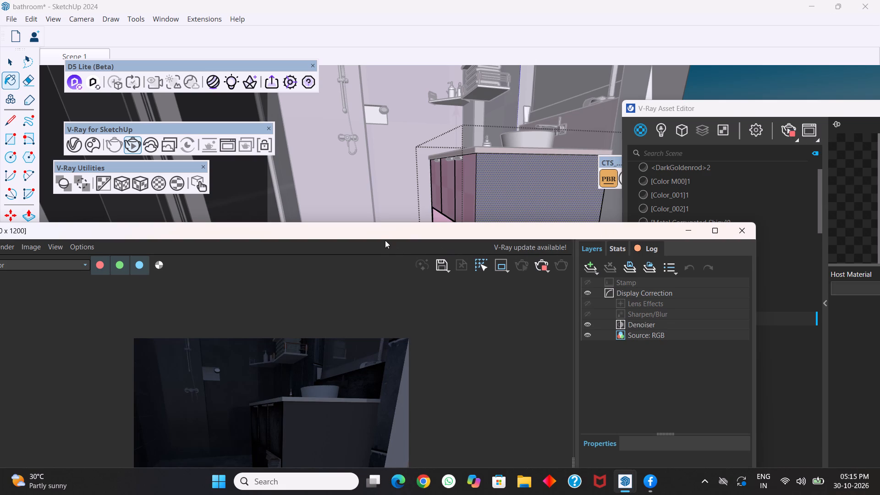
drag(379, 237, 497, 135)
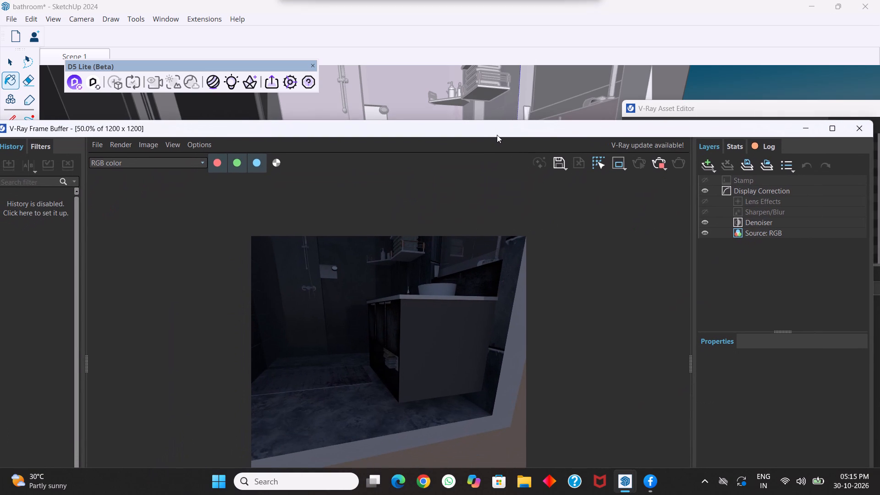
Switch the model and the running interactive render to the Scene 1 camera view.
click(51, 65)
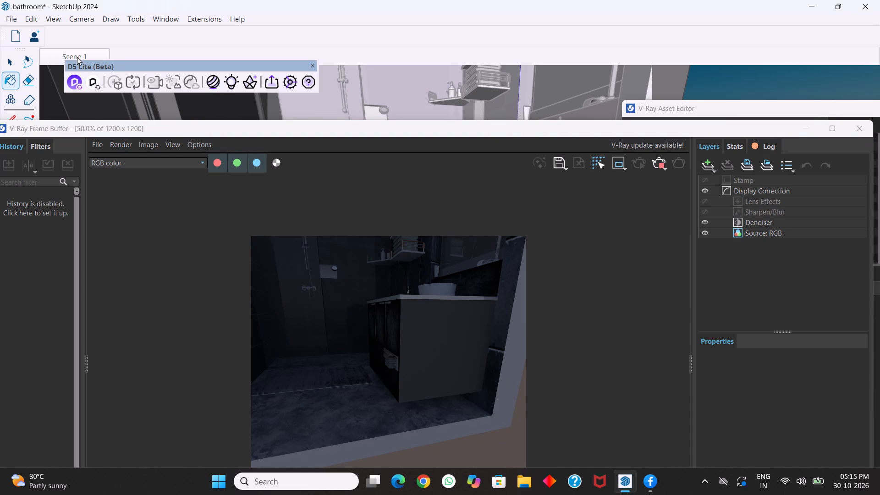
click(77, 54)
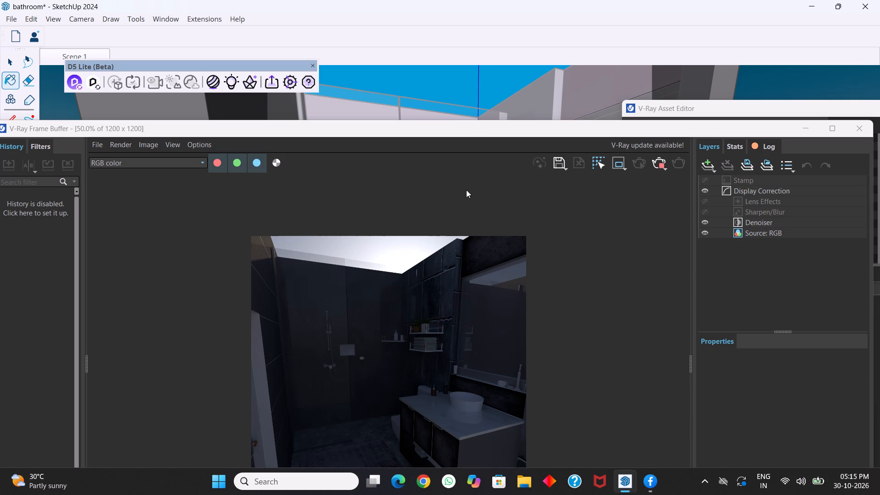
Move the frame buffer clear of the model and close the vanity cabinet group that is open for editing.
drag(471, 126, 470, 352)
click(517, 173)
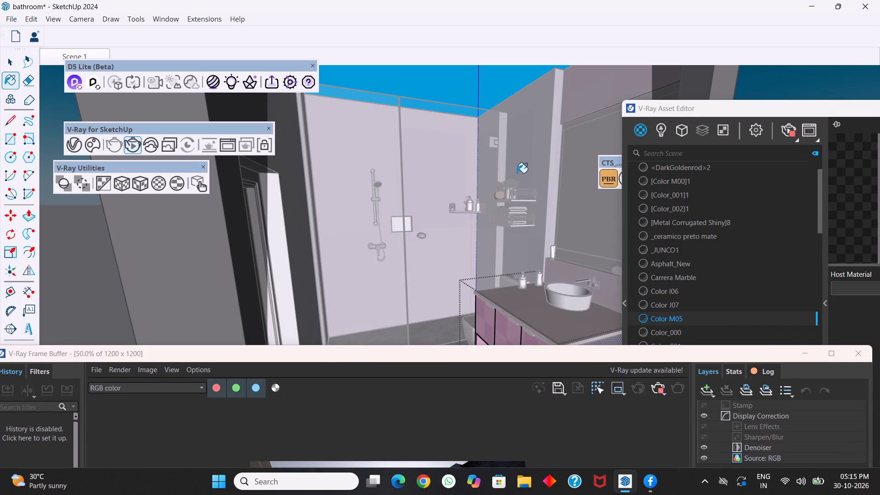
key(Escape)
key(space)
click(527, 166)
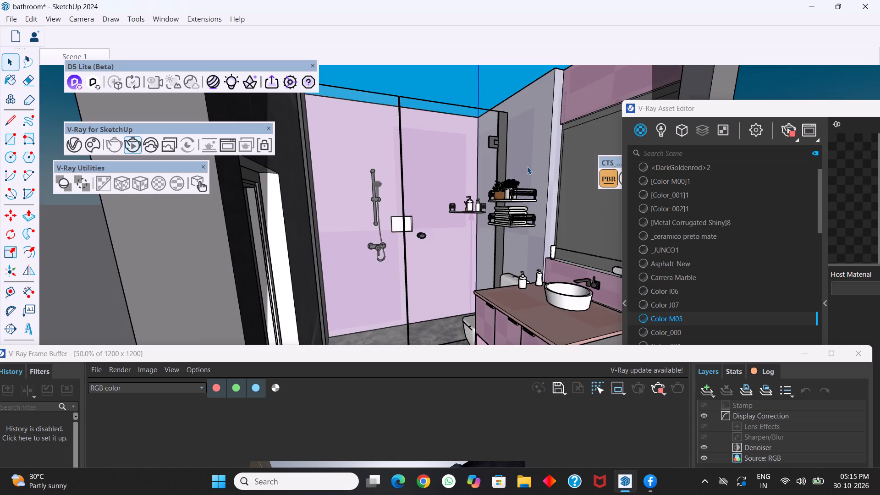
Open the nested wall group behind the towel shelves for editing and select its wall face.
double_click(533, 161)
click(530, 157)
click(528, 152)
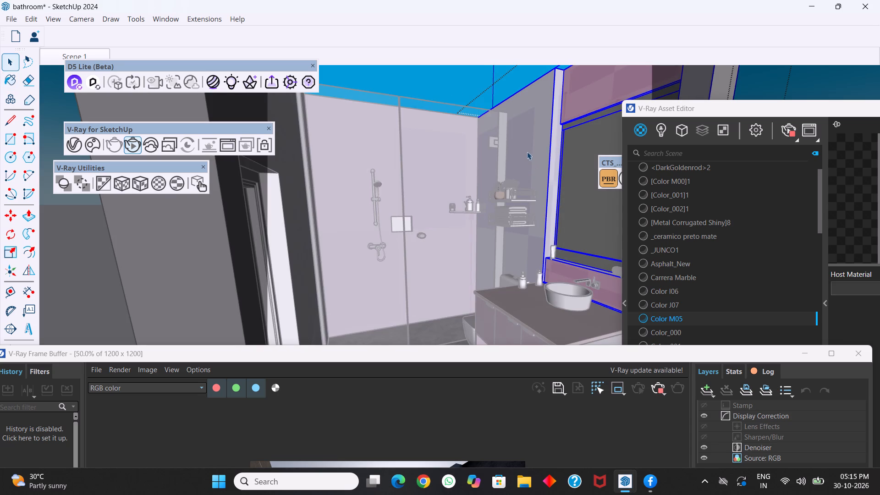
click(525, 152)
double_click(519, 152)
click(519, 152)
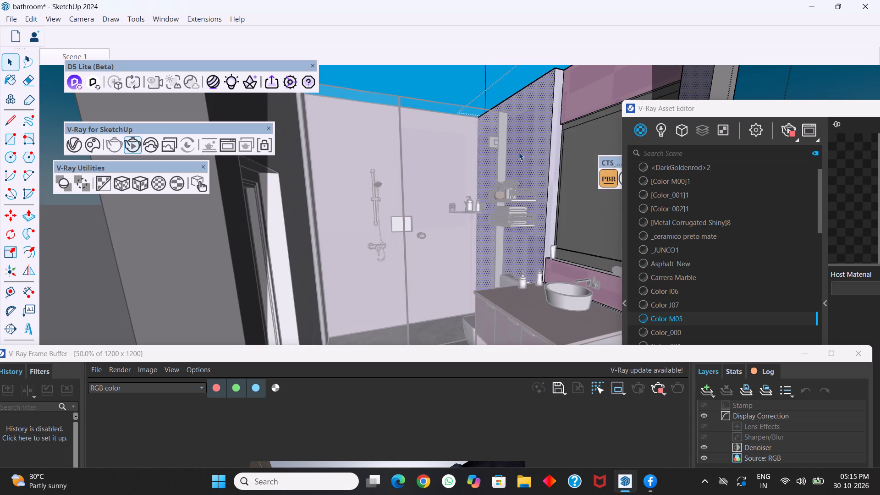
Check the Scene 1 render in the enlarged frame buffer, uncover the model again, and stop the interactive render.
drag(702, 110, 680, 64)
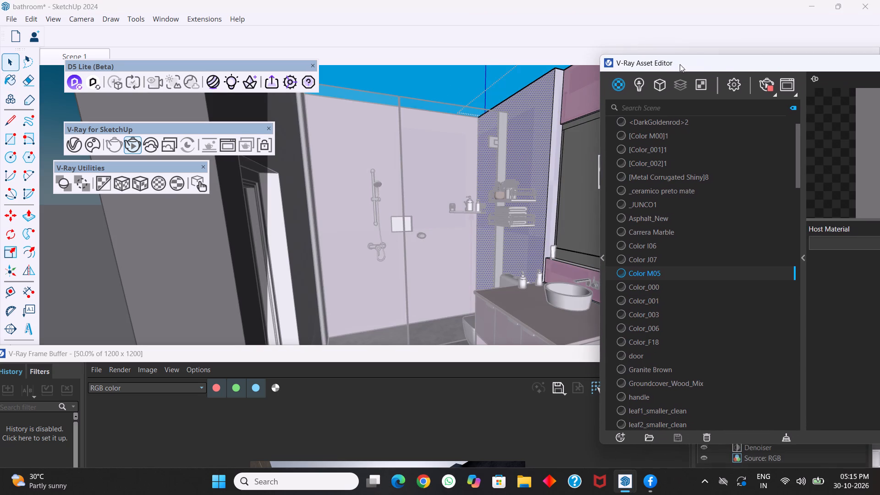
double_click(510, 353)
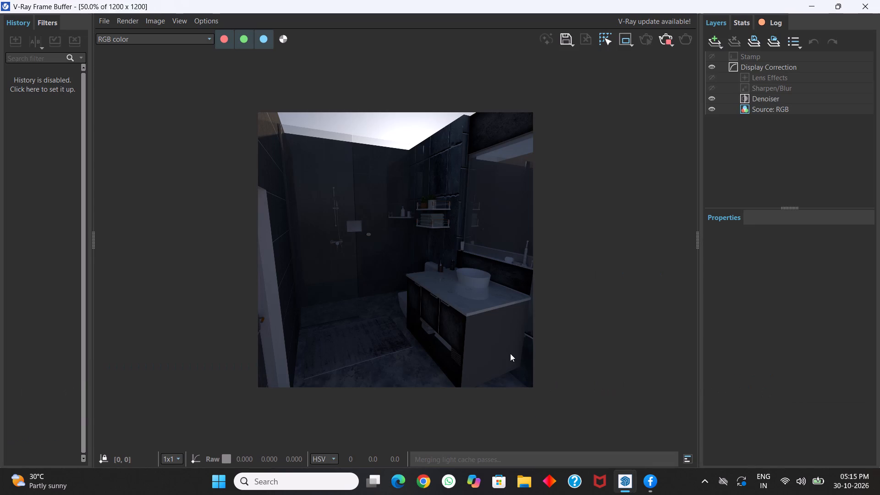
drag(604, 10, 588, 346)
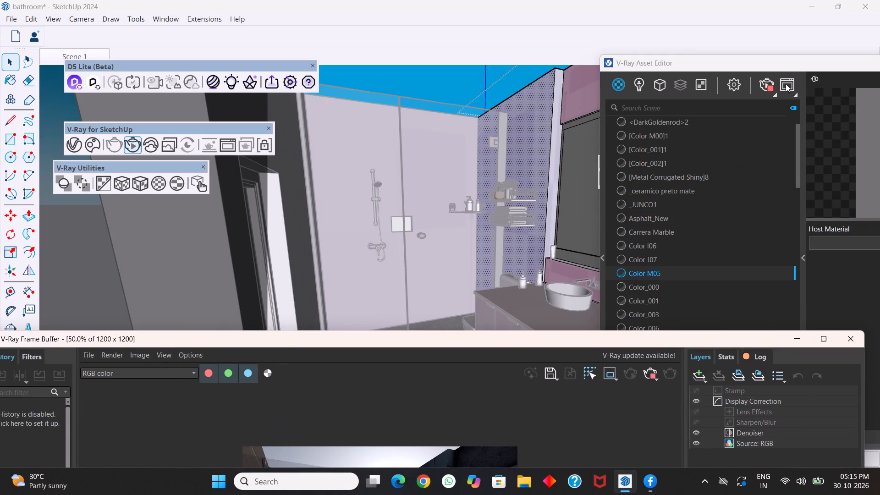
click(763, 84)
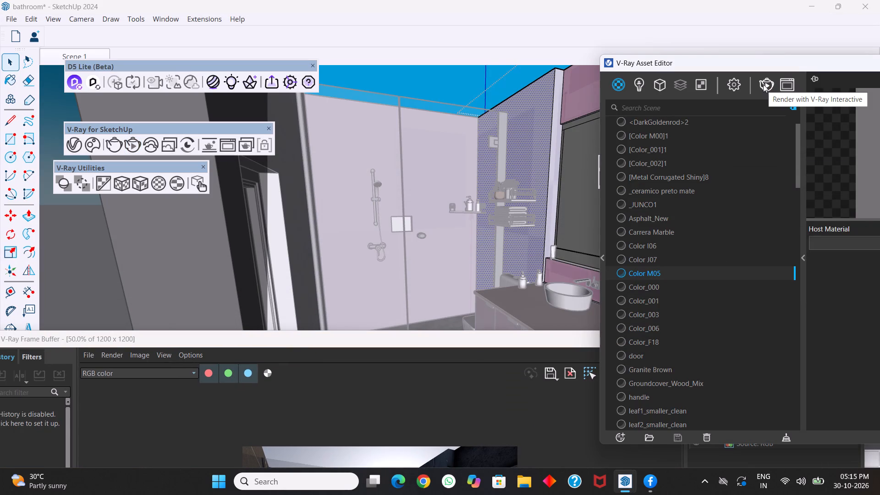
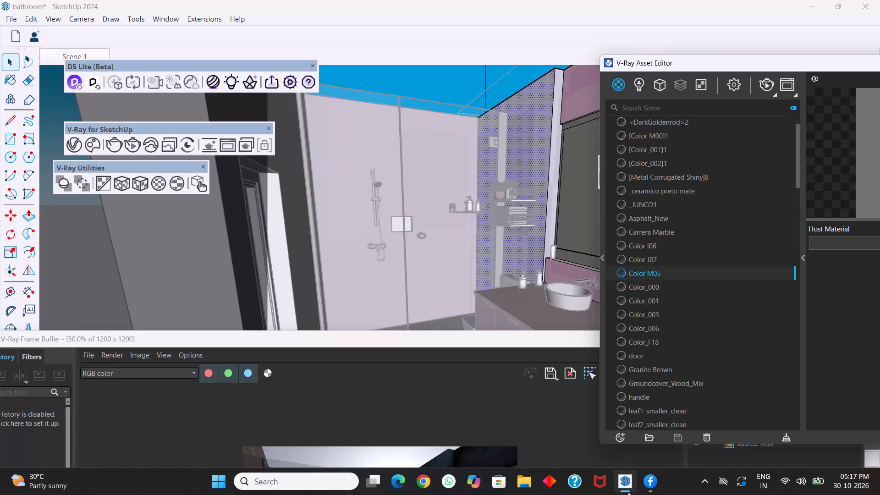
Apply the wall tile material to the selected wall face behind the towel shelves and uncover the model to check it.
scroll(651, 380, down, 3)
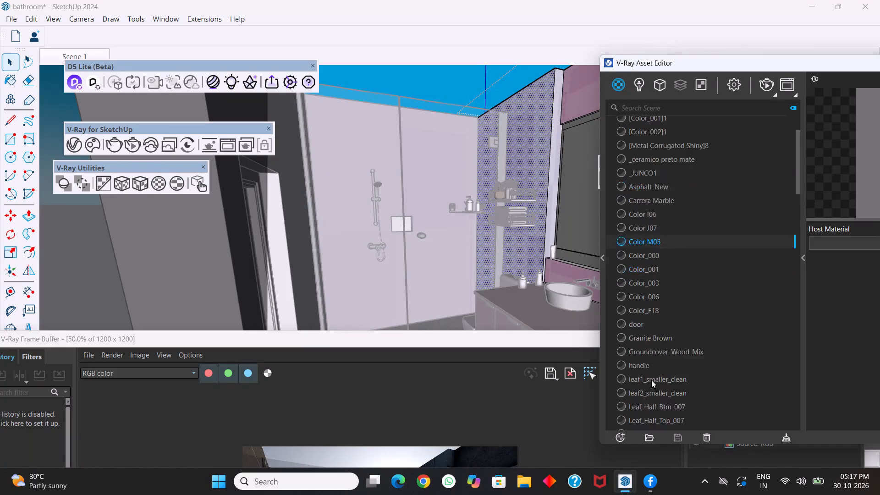
scroll(651, 380, down, 20)
scroll(651, 380, down, 9)
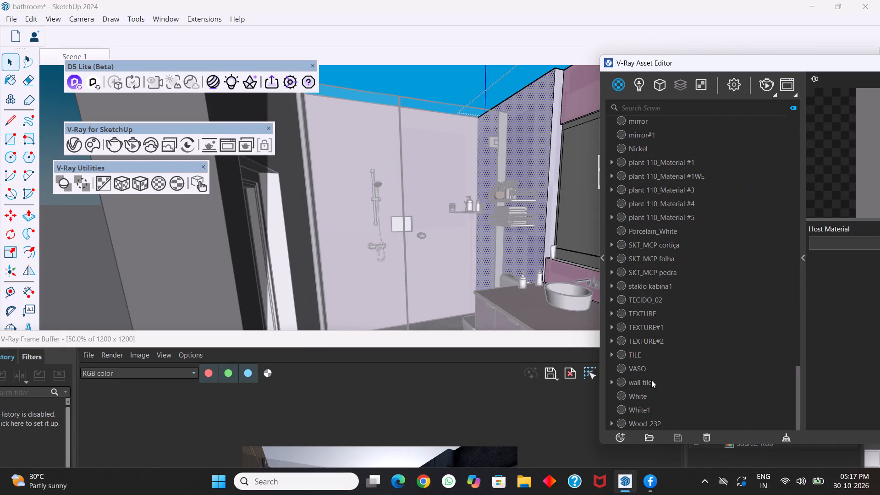
click(664, 380)
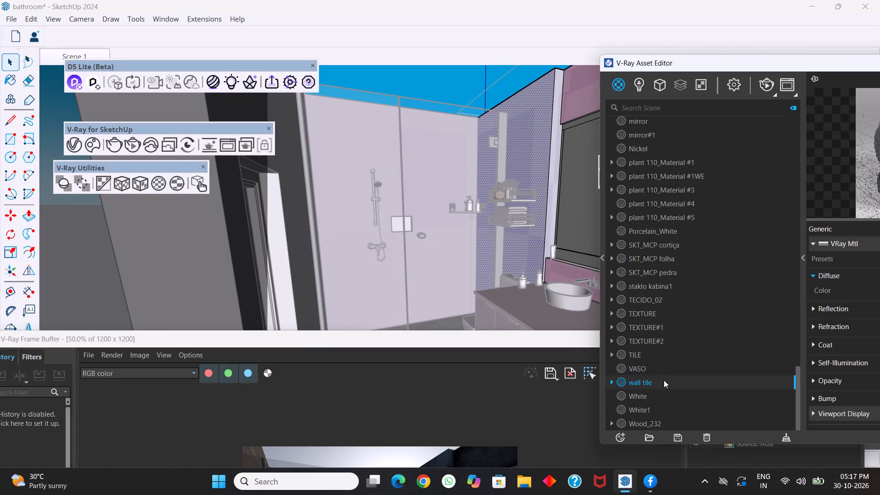
drag(759, 58, 657, 57)
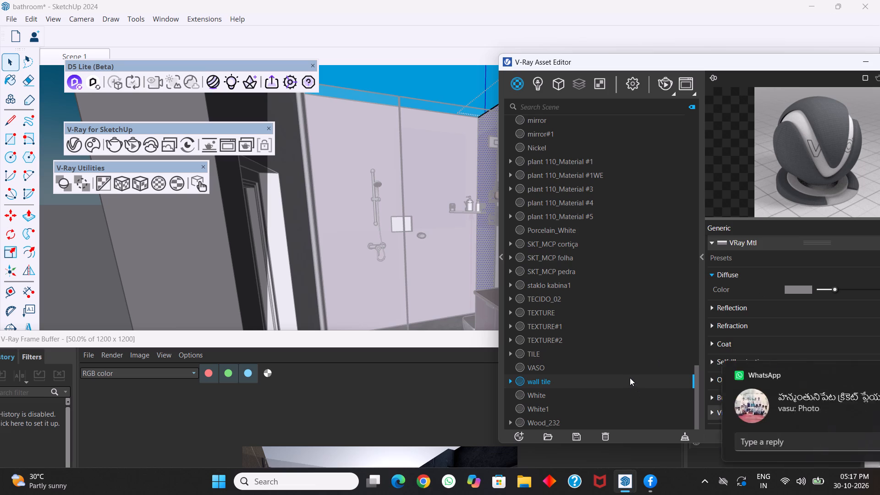
right_click(630, 378)
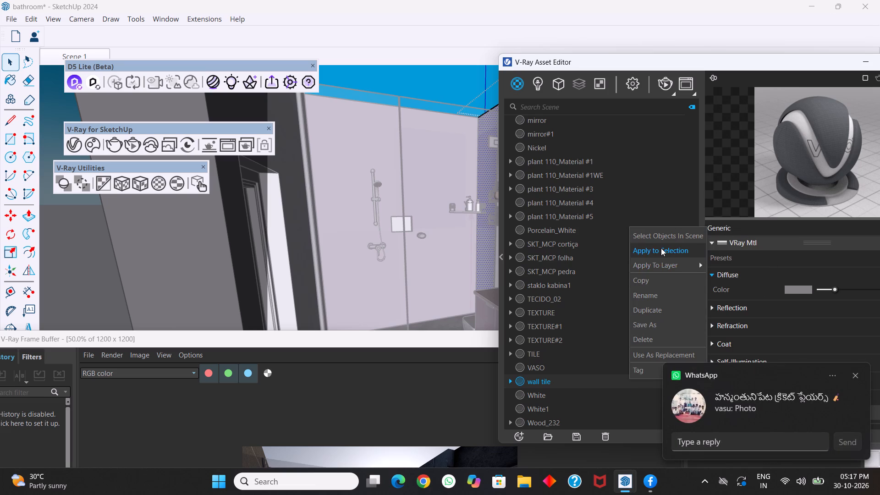
click(661, 248)
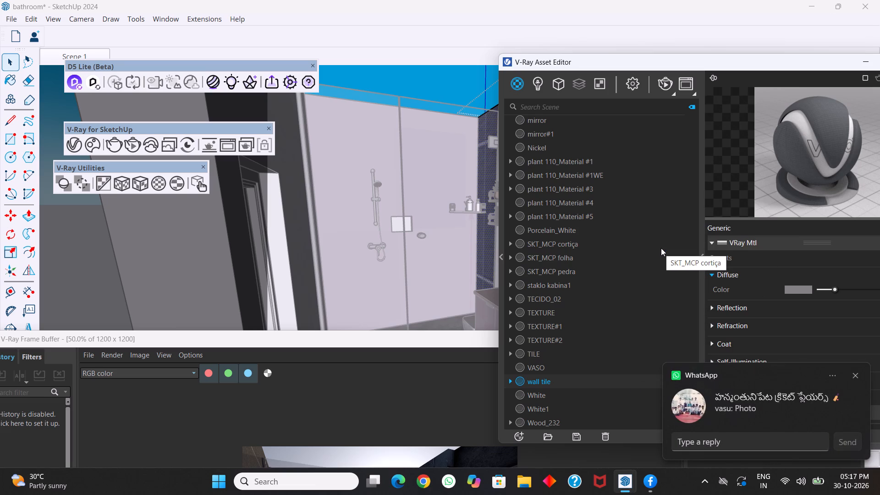
drag(610, 62, 681, 80)
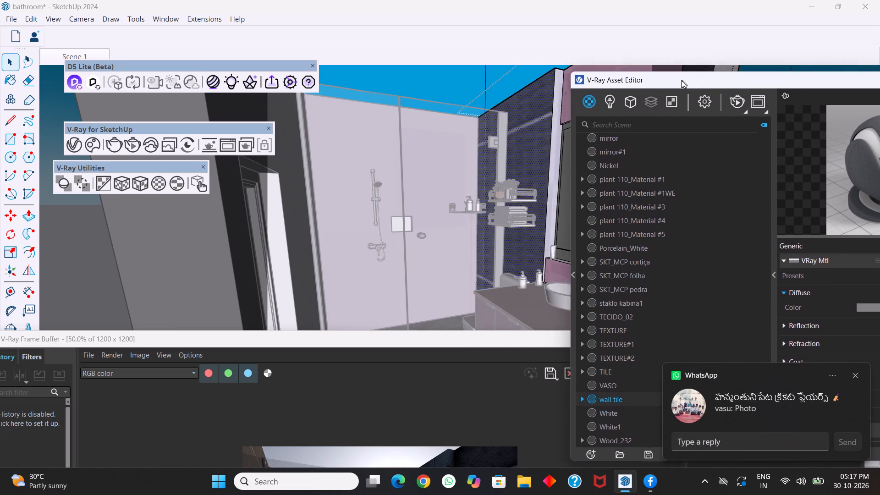
drag(681, 80, 605, 65)
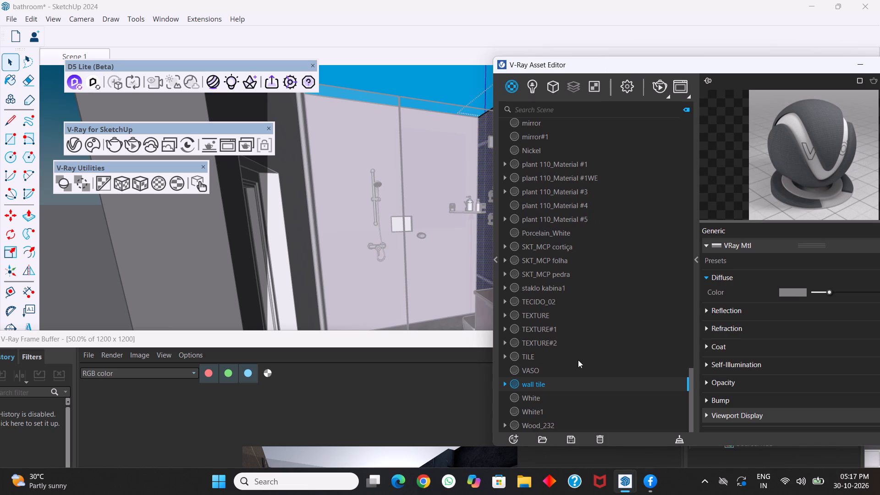
Select the dark wall face around the doorway and compare the TEXTURE, TEXTURE#1, TEXTURE#2, TILE and wall tile material previews.
scroll(585, 368, down, 4)
click(302, 245)
double_click(302, 245)
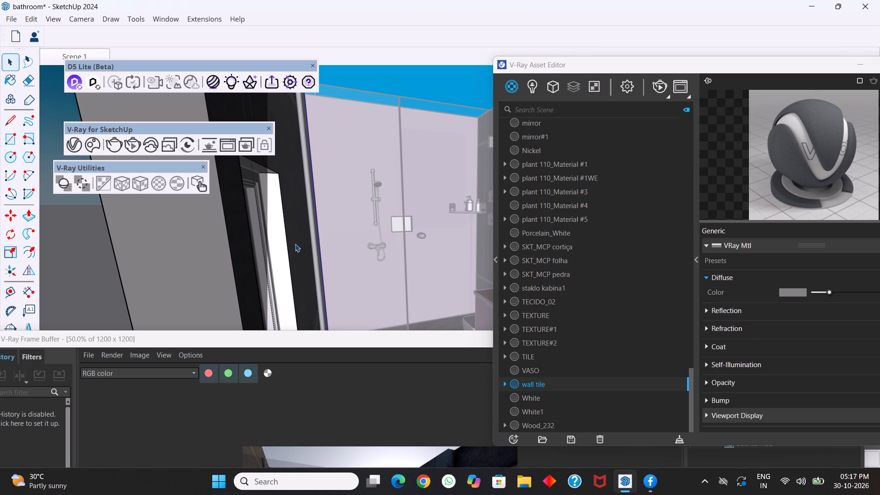
click(295, 244)
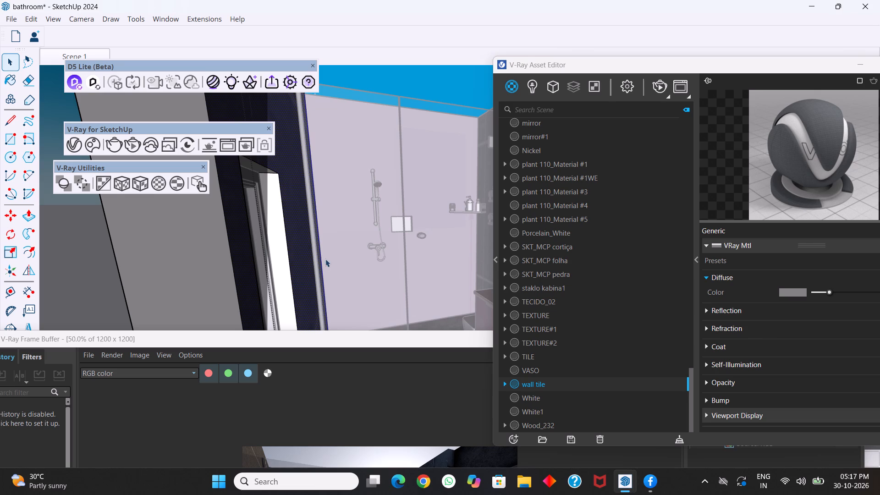
click(558, 313)
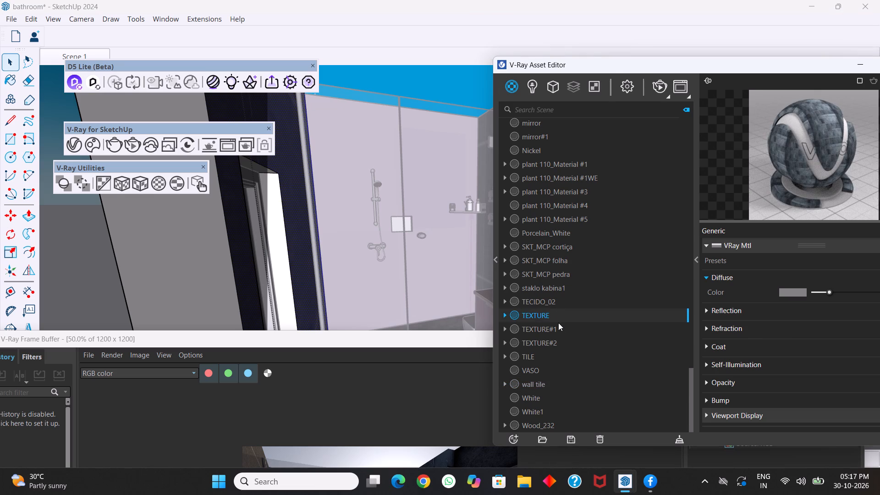
click(558, 326)
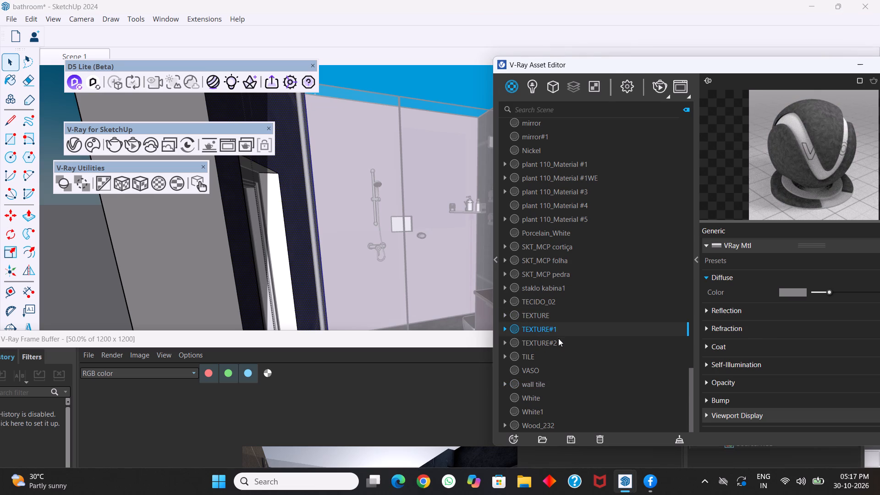
click(560, 341)
click(550, 357)
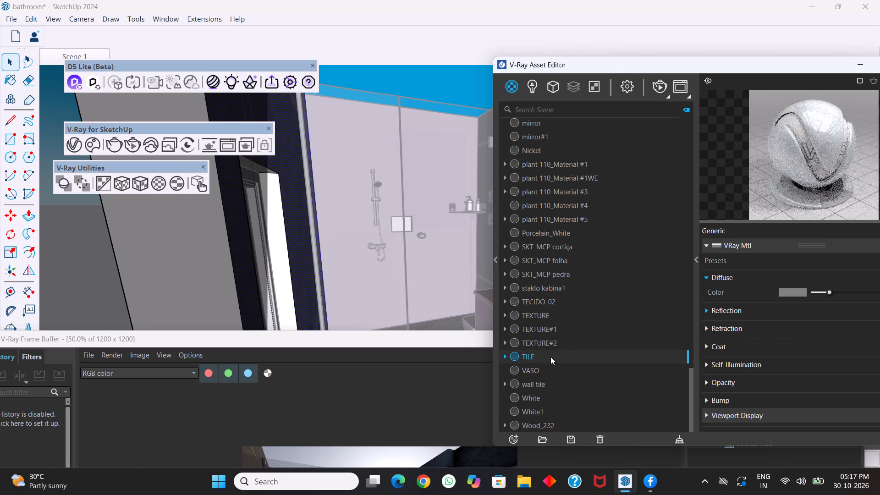
click(551, 385)
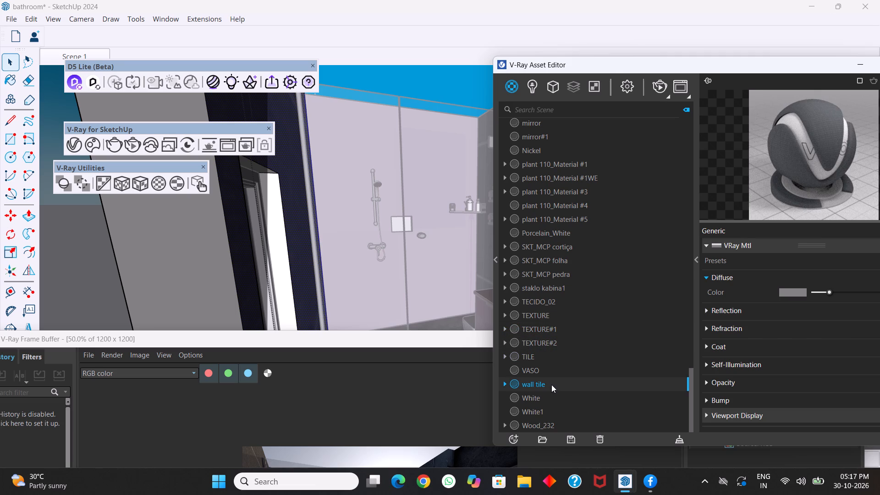
Run an interactive render, check the tiled wall behind the shelves in the frame buffer, and stop the render.
drag(583, 62, 698, 94)
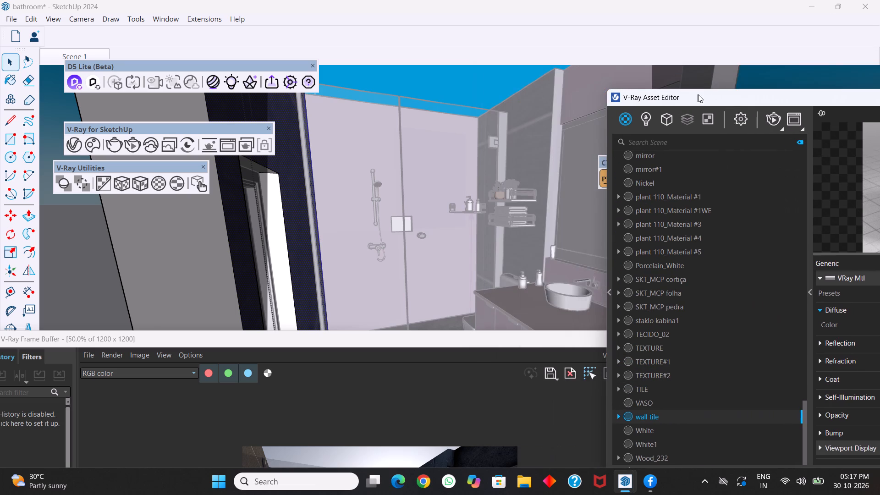
drag(698, 94, 610, 69)
click(683, 95)
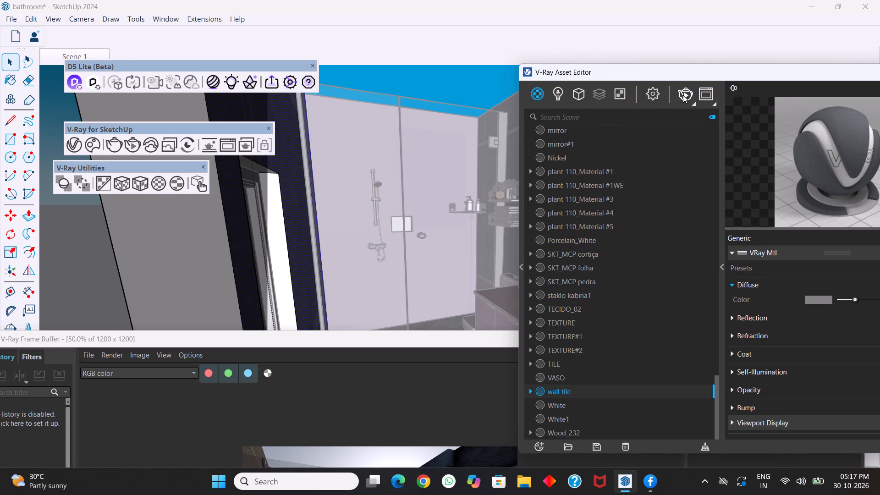
drag(466, 341, 516, 184)
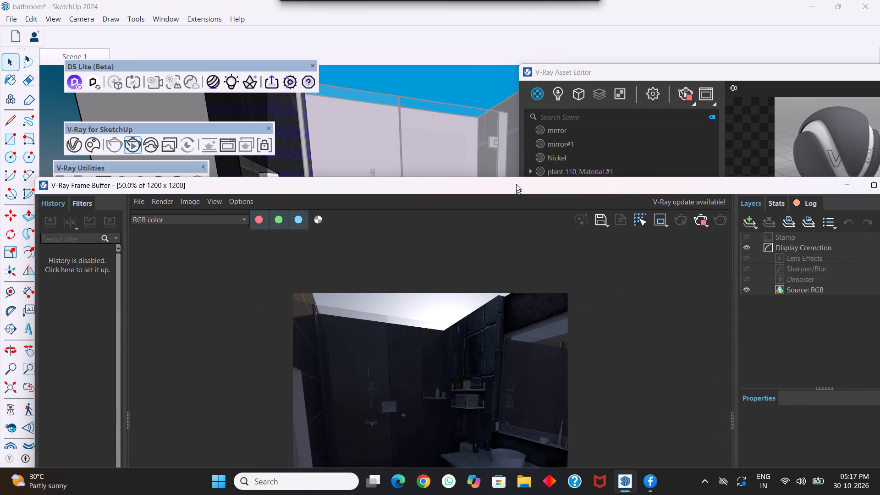
drag(516, 184, 519, 125)
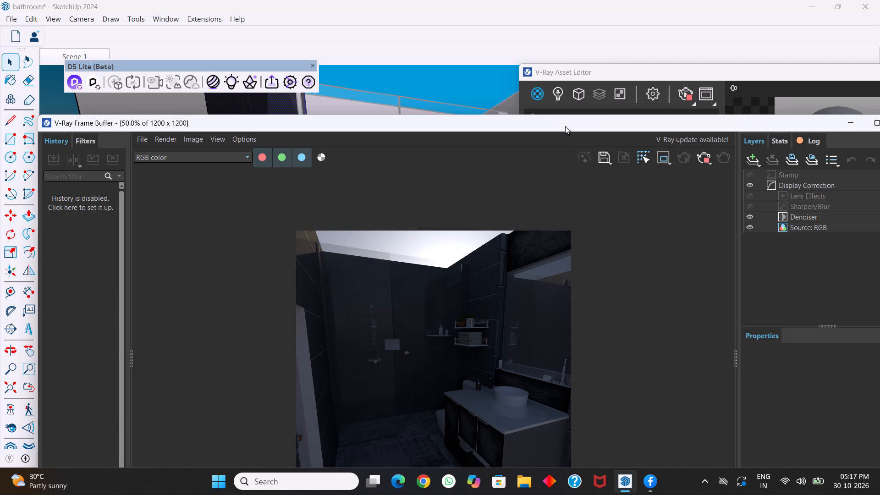
drag(566, 123, 550, 139)
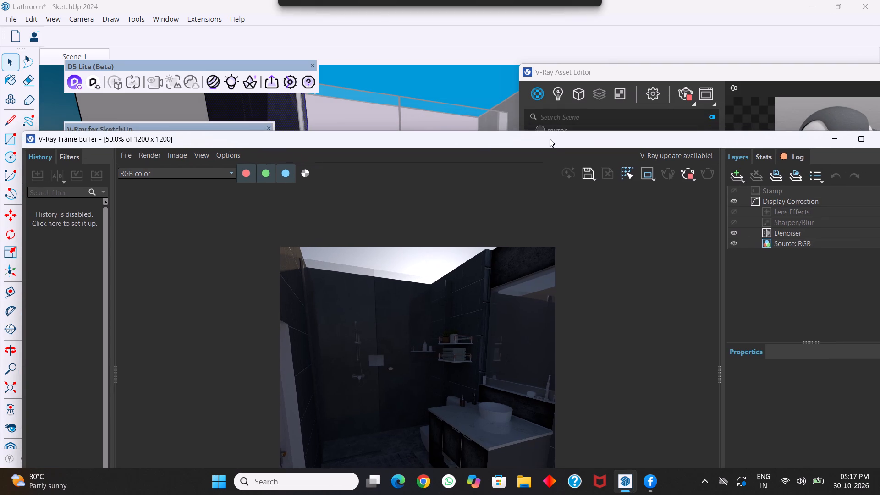
drag(550, 139, 526, 165)
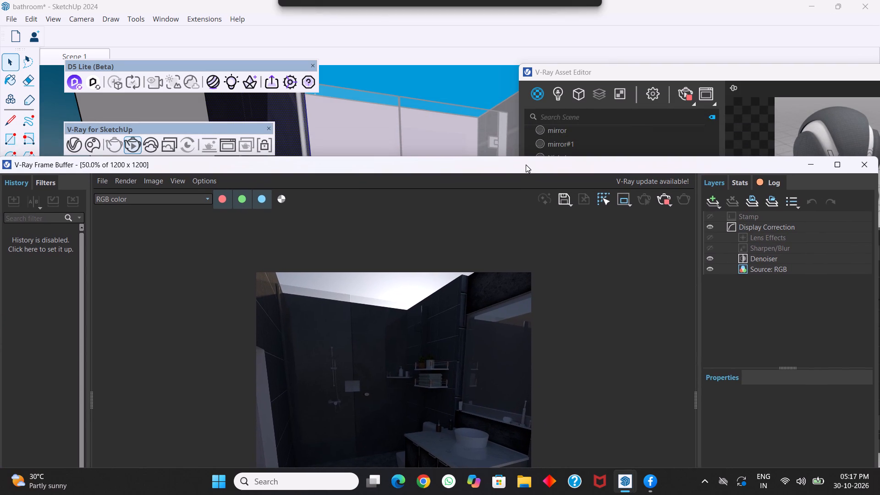
drag(526, 165, 438, 267)
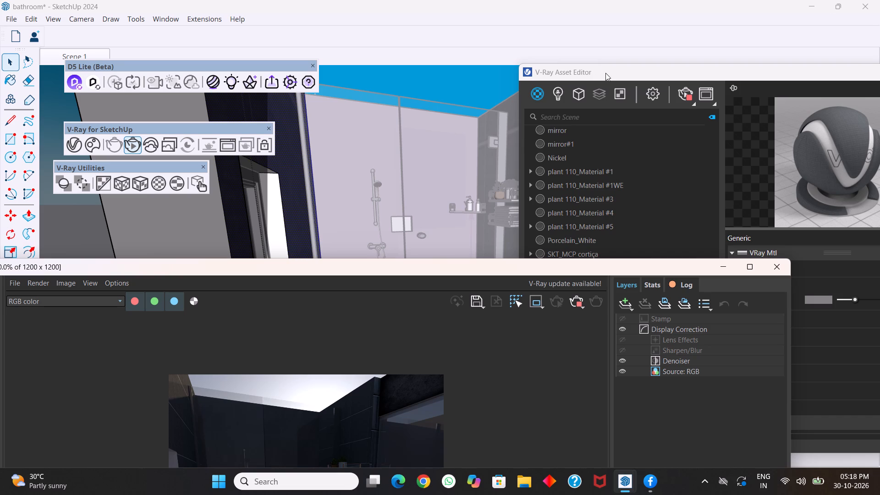
drag(605, 73, 669, 86)
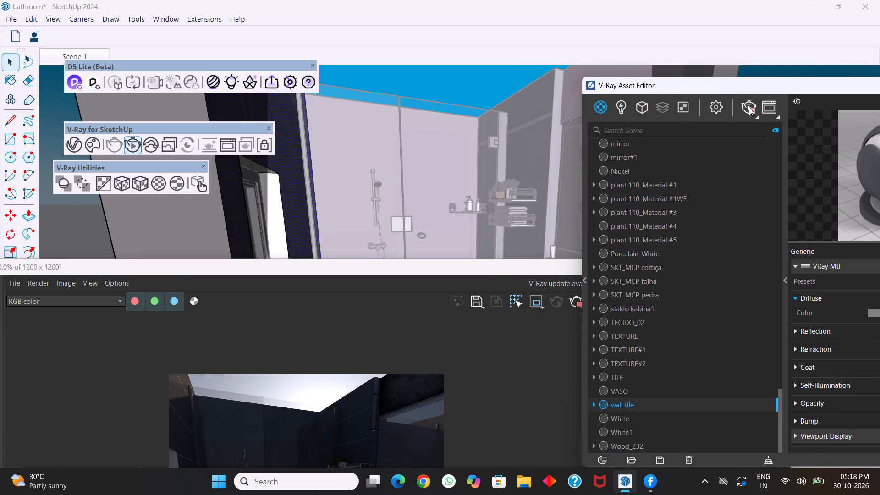
click(749, 107)
drag(749, 83, 788, 97)
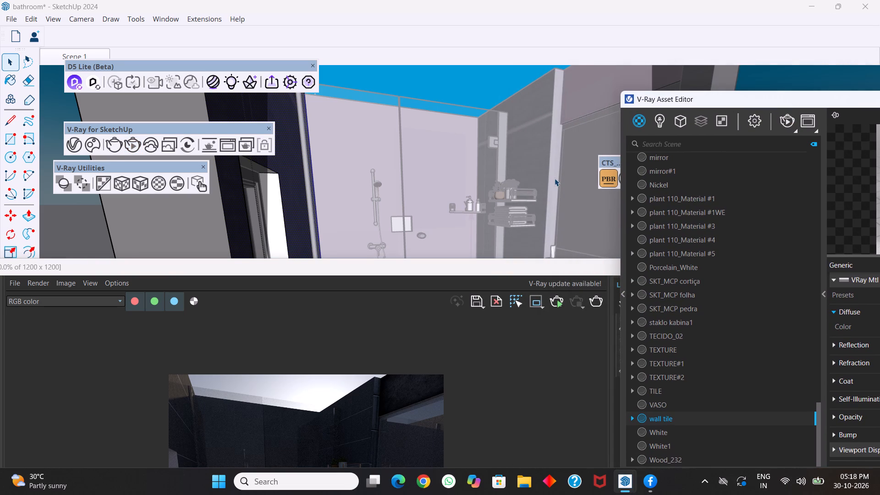
Apply the wall tile material with fitted tri-planar projection to the narrow end face of the wall between the towel shelves and mirror.
click(555, 178)
click(554, 178)
click(554, 178)
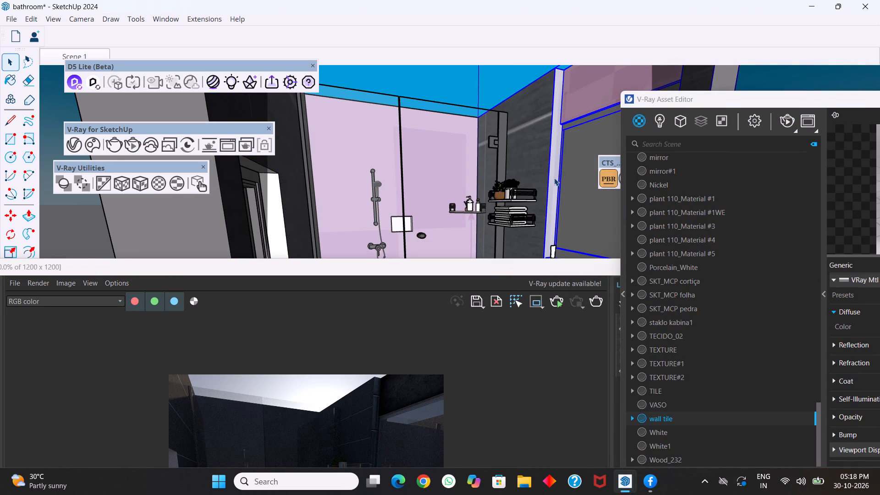
click(554, 178)
click(554, 178)
double_click(554, 178)
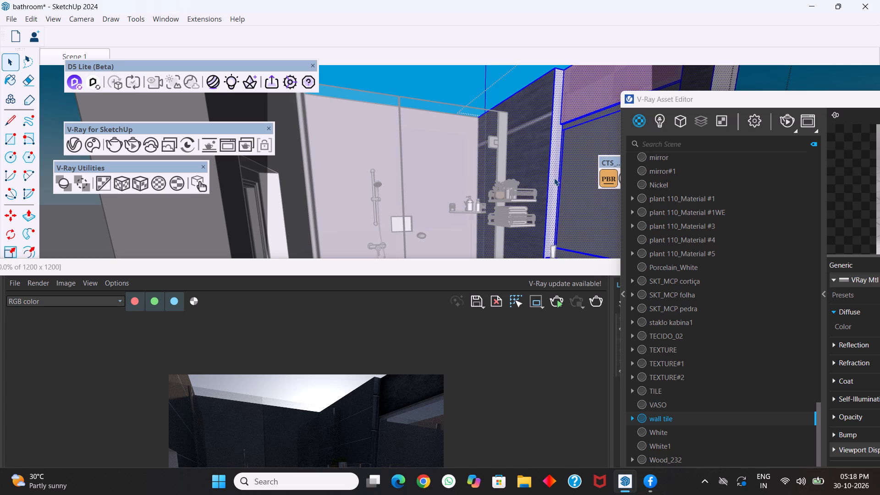
click(554, 178)
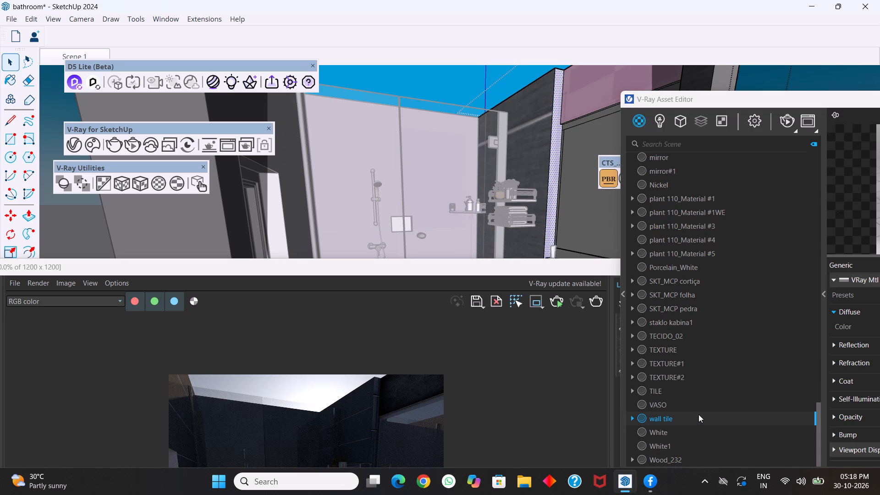
right_click(701, 416)
click(733, 286)
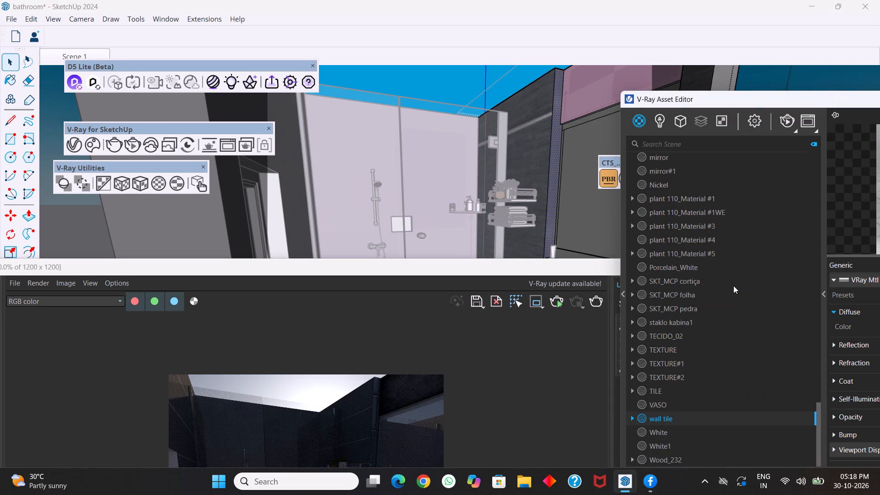
click(137, 182)
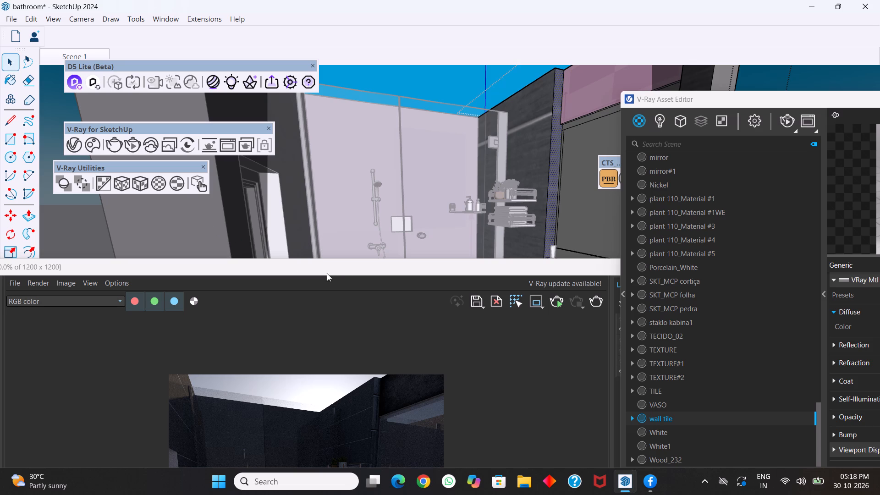
Restart the interactive render and examine the tiled walls around the shelves and mirror in the frame buffer.
click(555, 300)
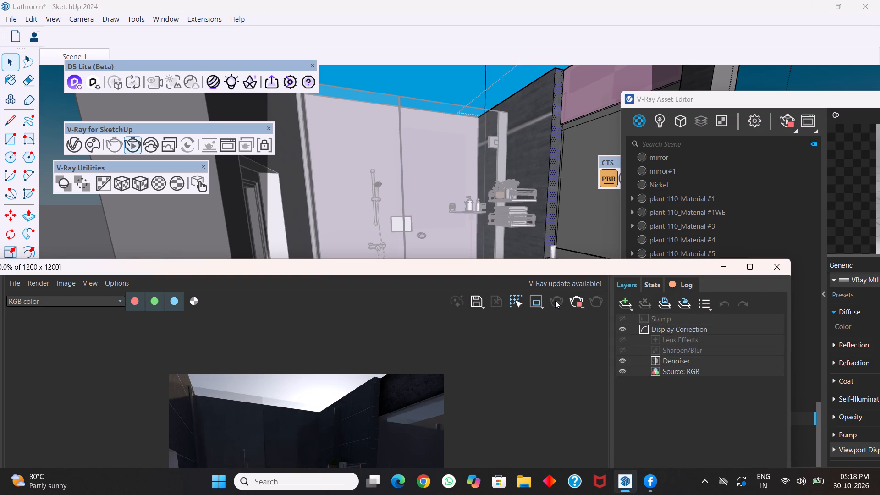
drag(474, 268, 535, 140)
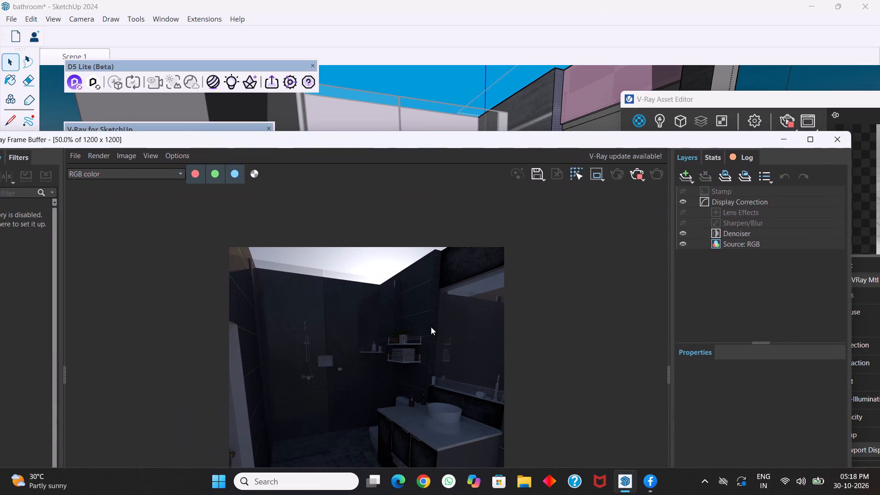
scroll(432, 326, up, 1)
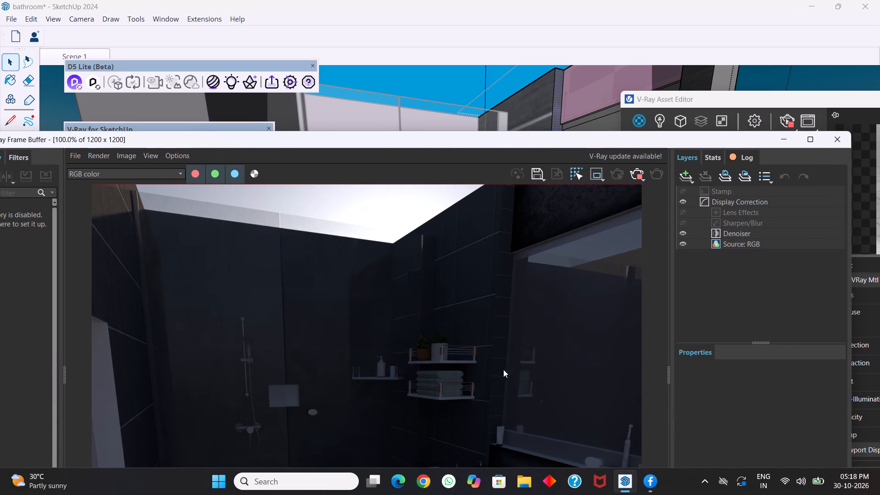
scroll(486, 352, up, 2)
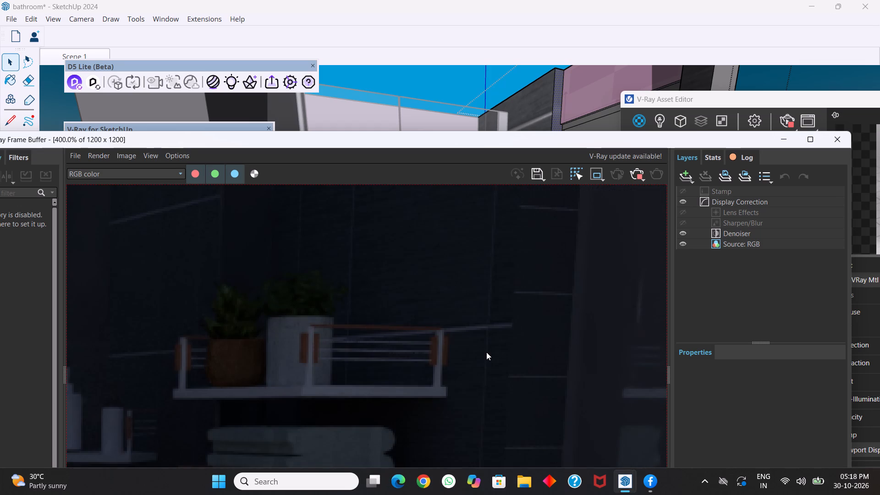
scroll(486, 352, down, 3)
scroll(434, 295, up, 1)
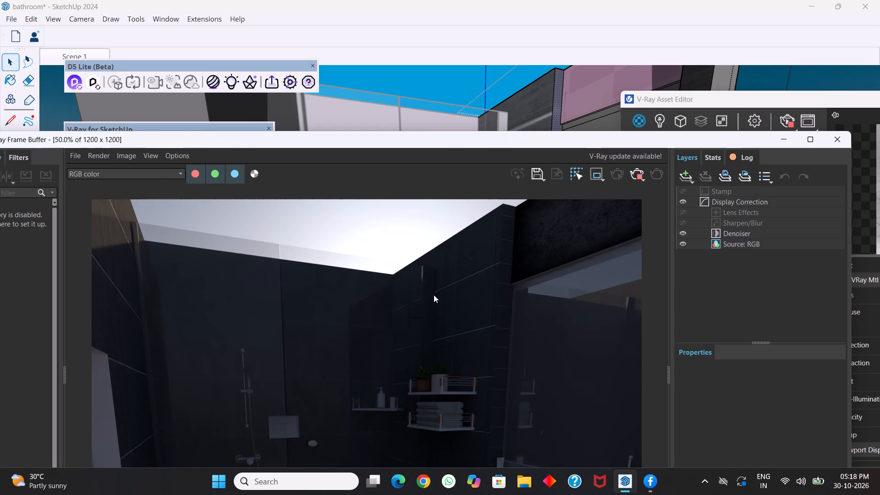
scroll(434, 295, down, 2)
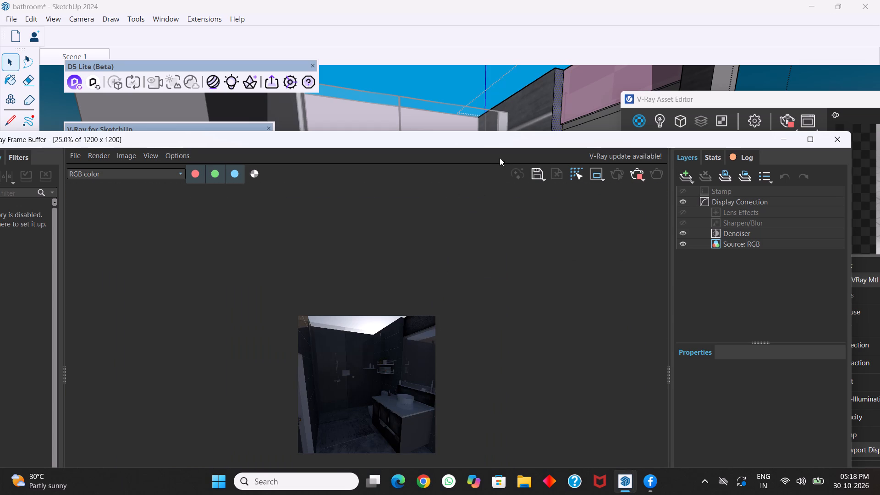
Select the dark wall face behind the towel shelves and look over the wall tile material's settings in the Asset Editor.
drag(518, 140, 458, 226)
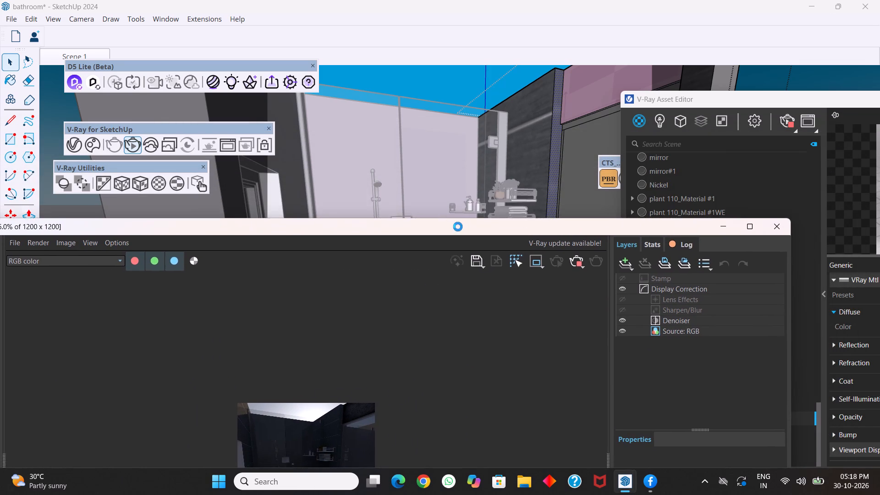
drag(458, 226, 458, 214)
click(698, 99)
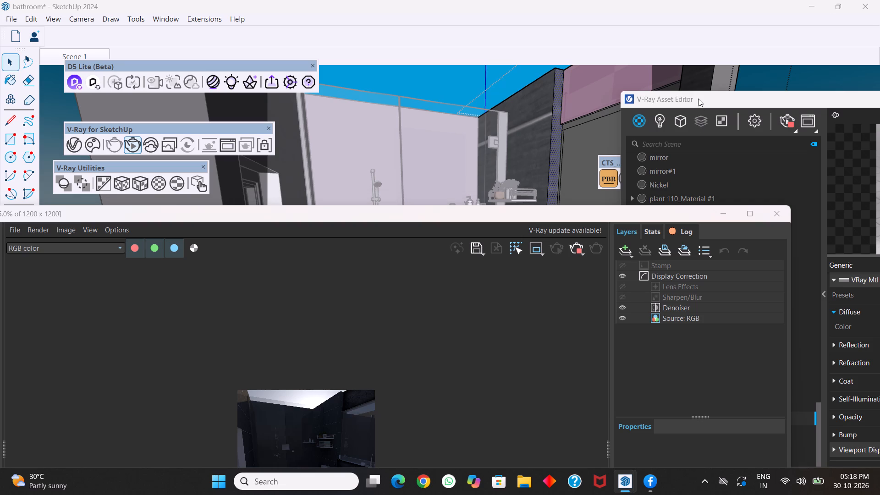
click(698, 99)
click(528, 152)
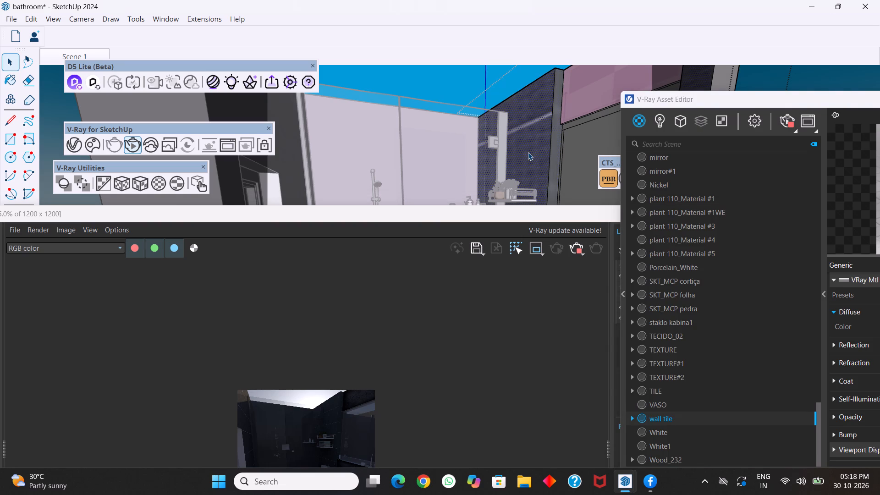
drag(692, 101, 678, 69)
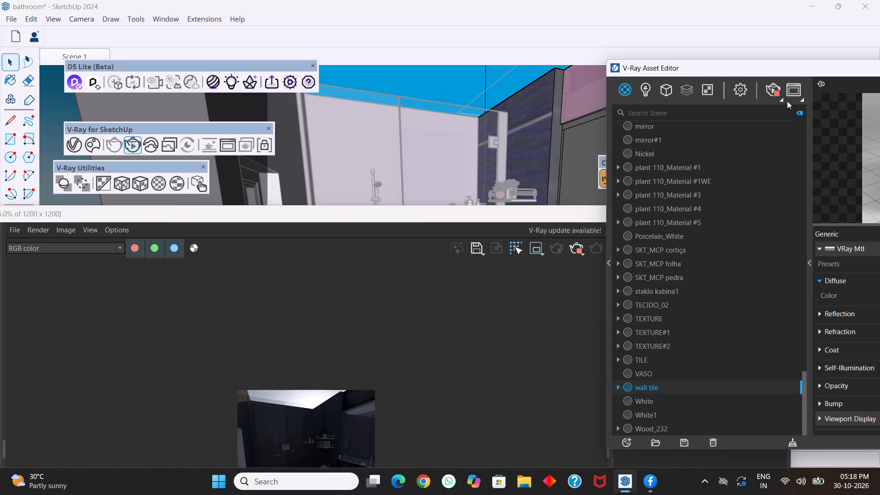
drag(804, 73, 694, 84)
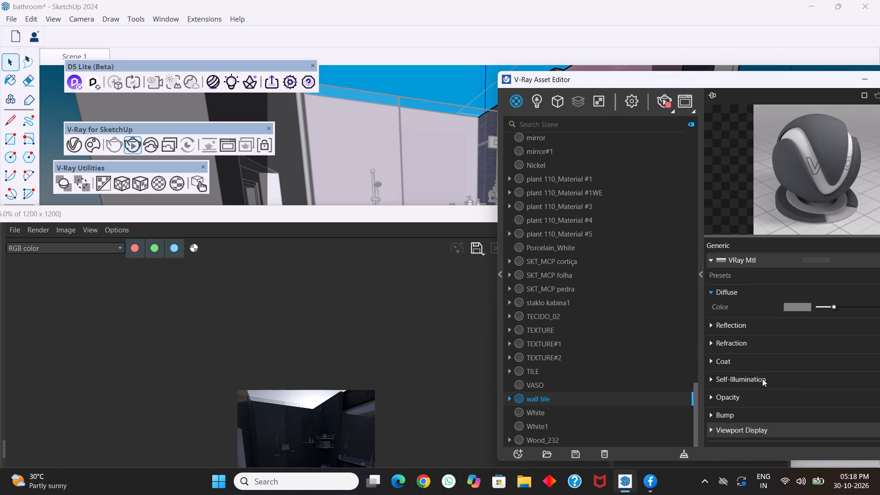
scroll(762, 381, down, 6)
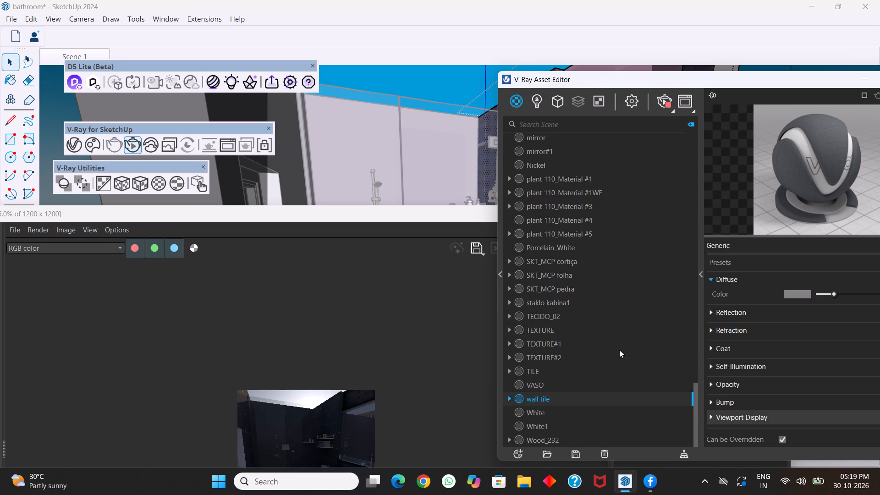
Examine the tiled shower, shelf and mirror walls up close in the interactive render, and close the frame buffer.
click(432, 213)
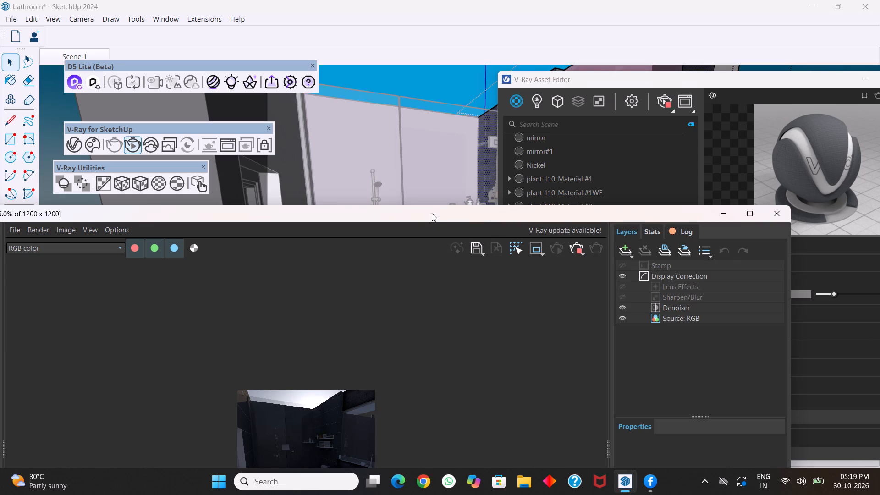
drag(432, 213, 517, 113)
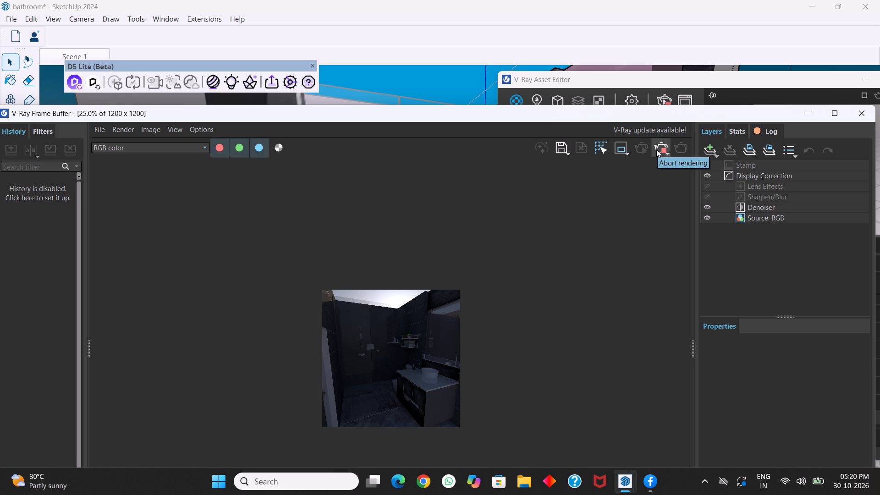
scroll(443, 348, up, 2)
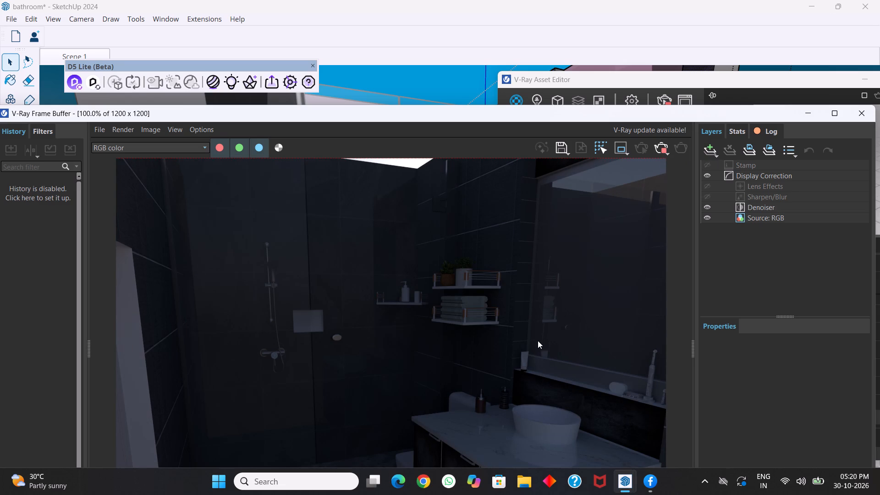
scroll(533, 333, down, 1)
middle_drag(533, 333, 546, 331)
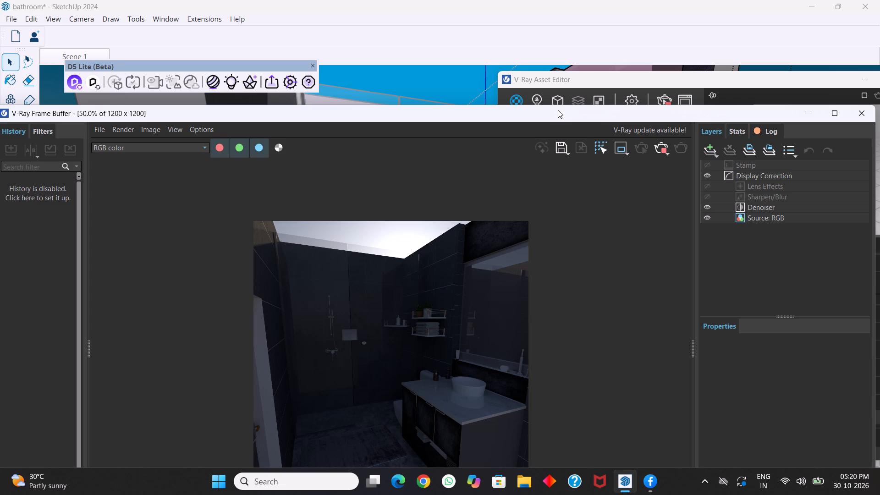
drag(558, 110, 461, 131)
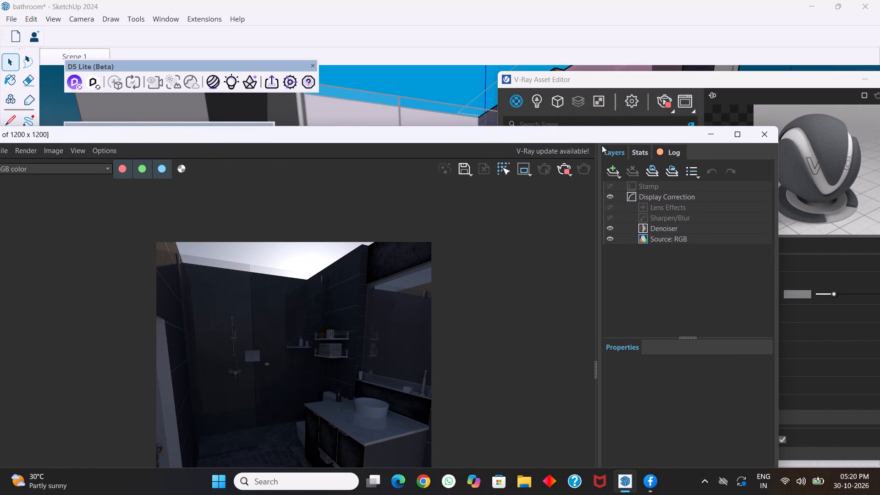
click(759, 136)
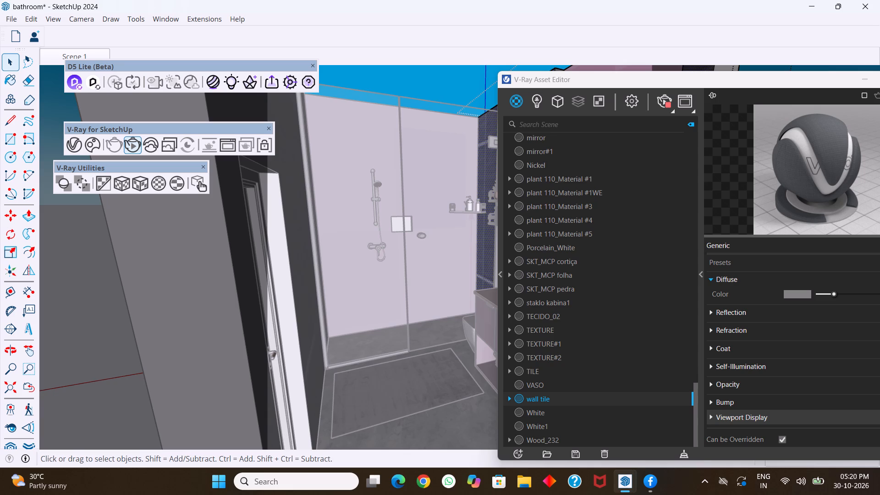
Reposition the Asset Editor so the wall tile material's preview and all its settings are fully accessible.
drag(687, 78, 665, 82)
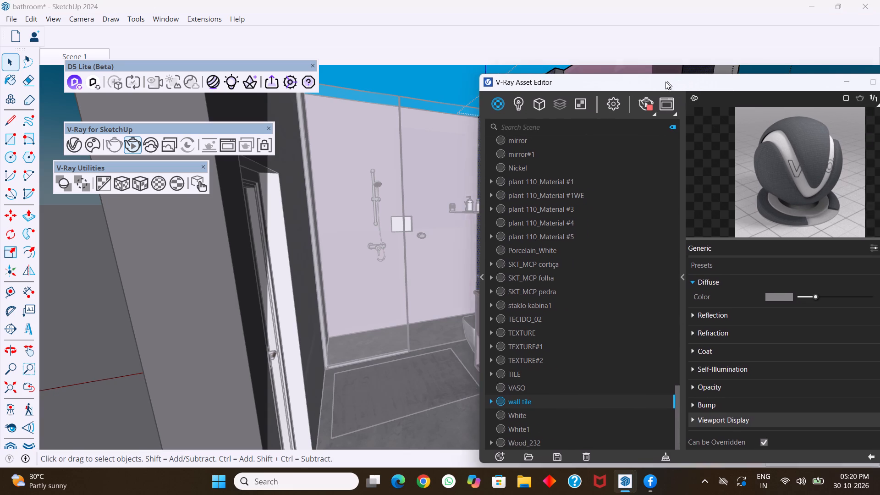
drag(665, 82, 523, 105)
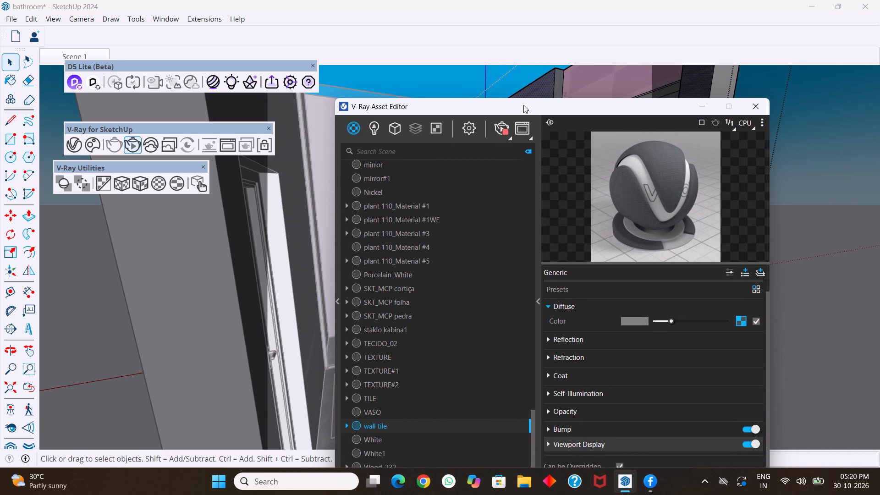
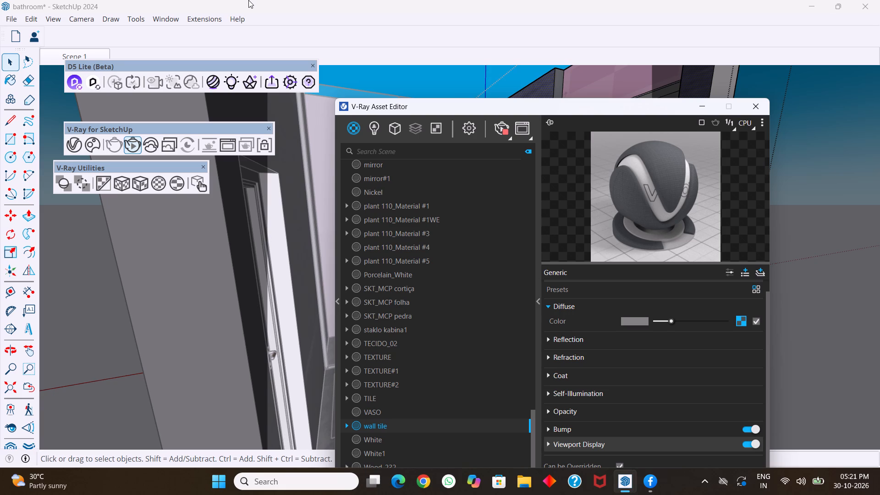
Move the V-Ray Asset Editor aside to uncover the glass shower, shelves and vanity in the bathroom model.
drag(558, 109, 612, 100)
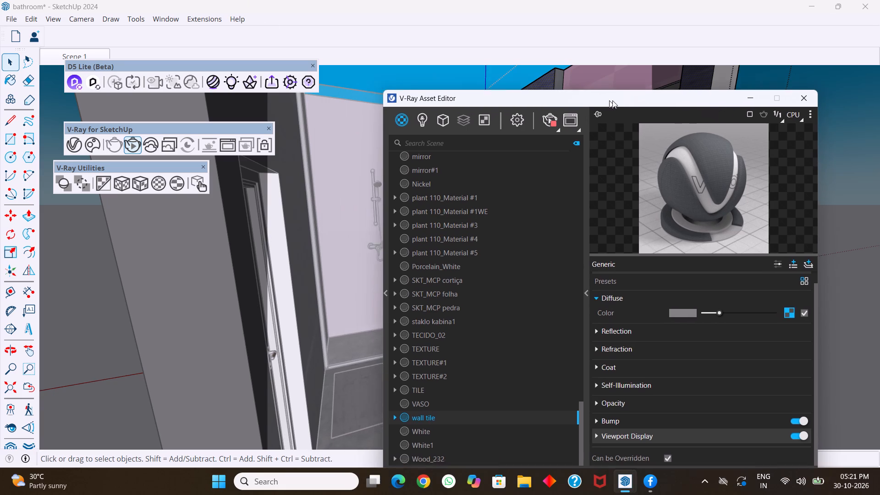
drag(612, 100, 738, 87)
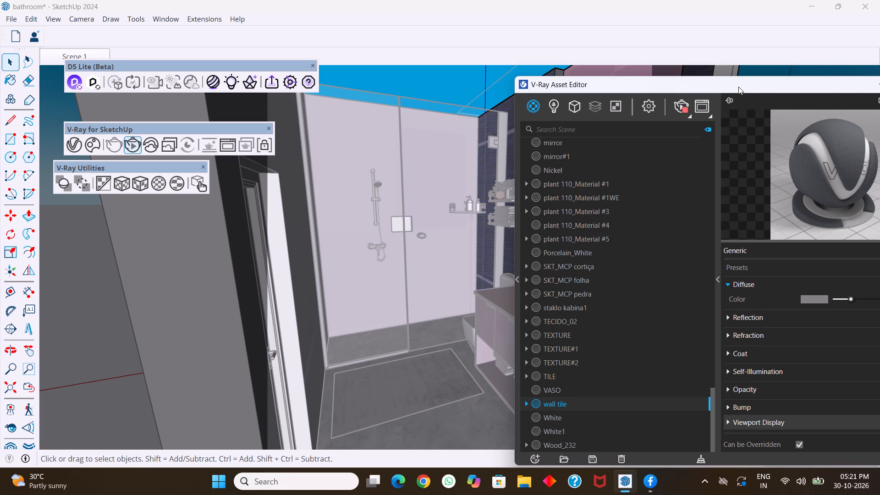
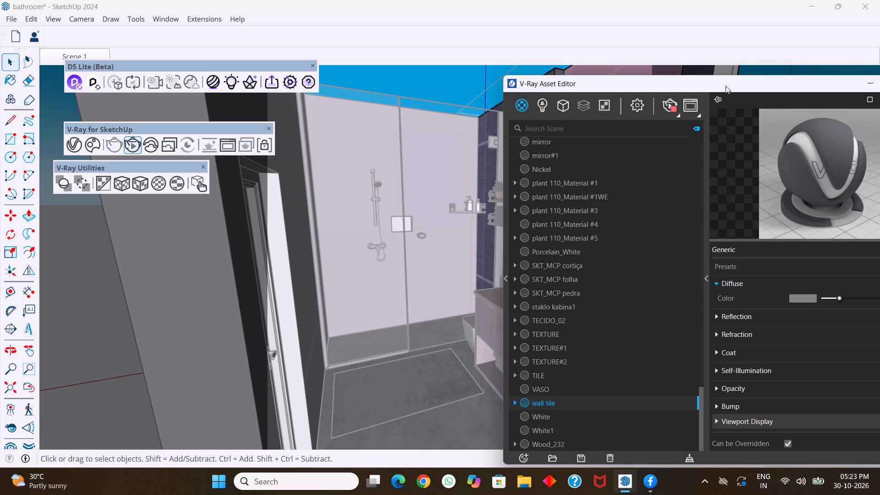
Move the V-Ray Asset Editor across the bathroom view and close it to uncover the vanity and mirror wall.
drag(734, 86, 638, 205)
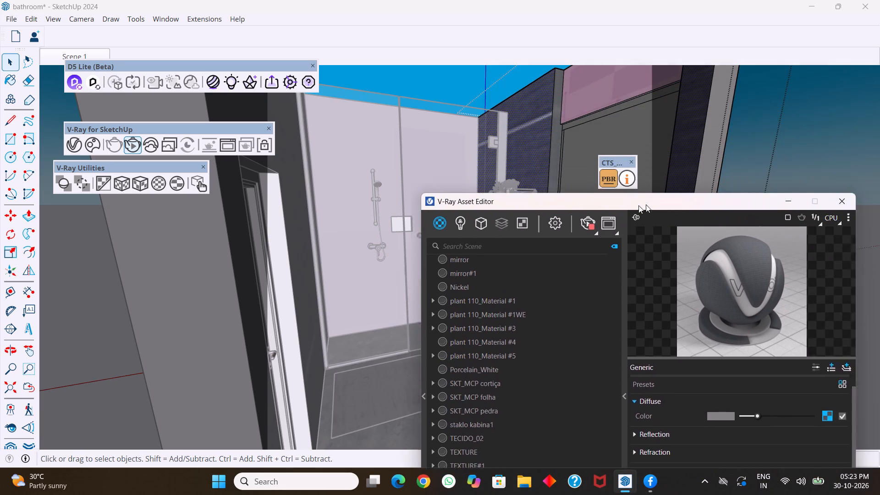
drag(638, 205, 497, 247)
click(686, 244)
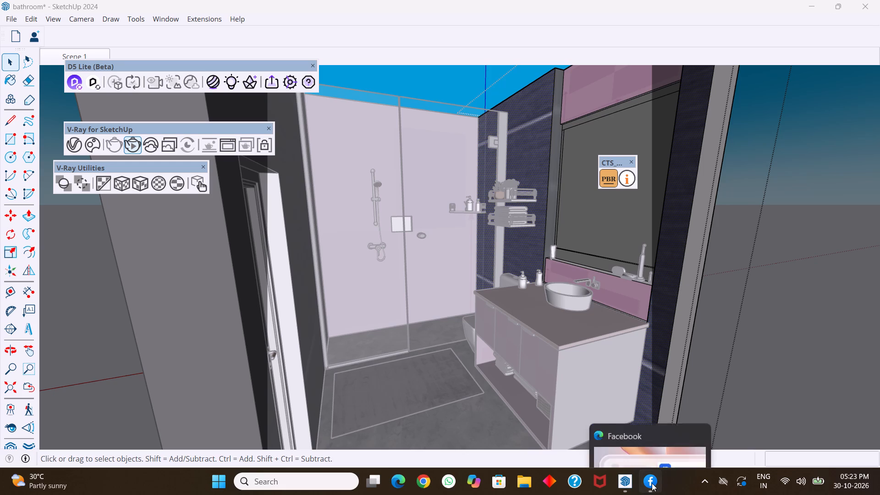
Close the Facebook window running in the background.
click(695, 381)
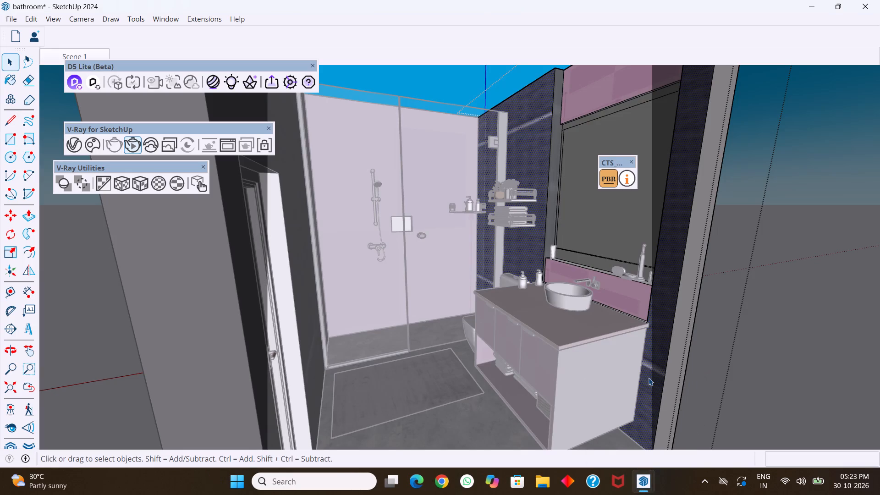
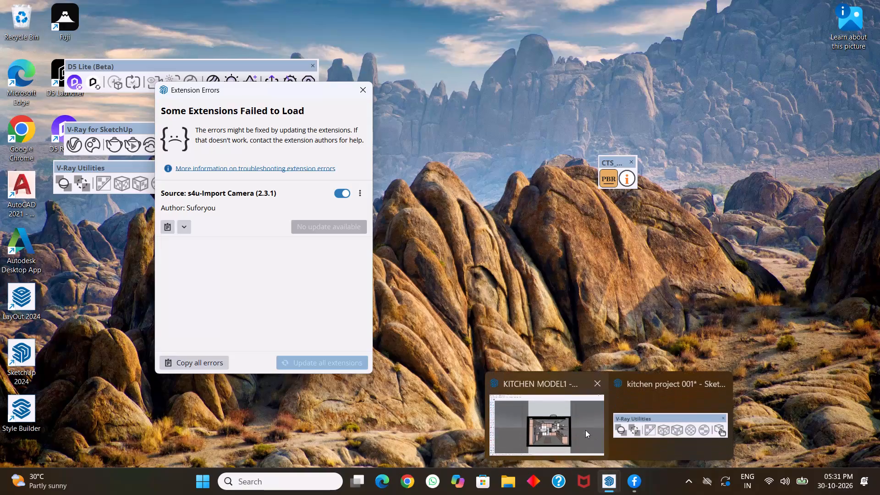
Close the KITCHEN MODEL1 model window and dismiss the SketchUp error report without sending it.
click(596, 387)
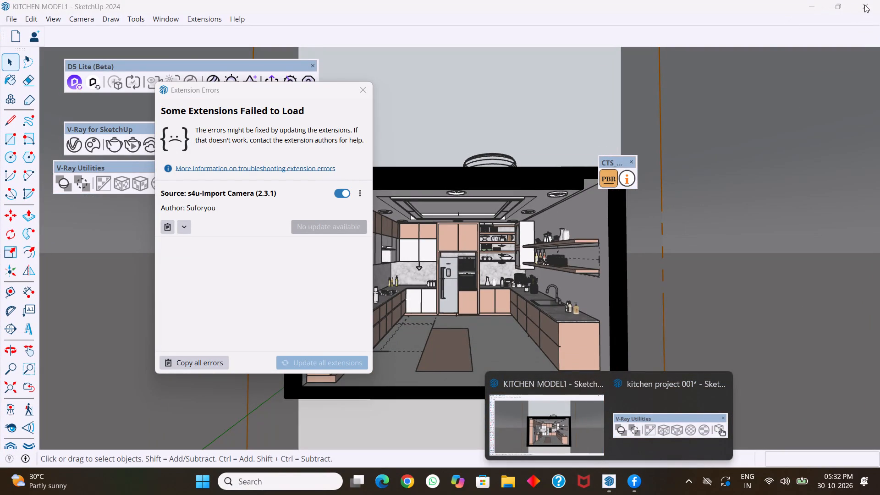
click(864, 5)
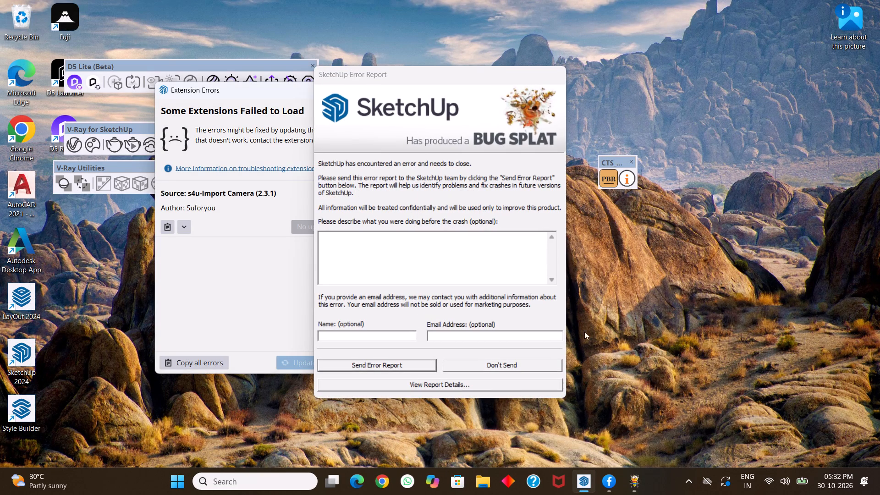
click(525, 365)
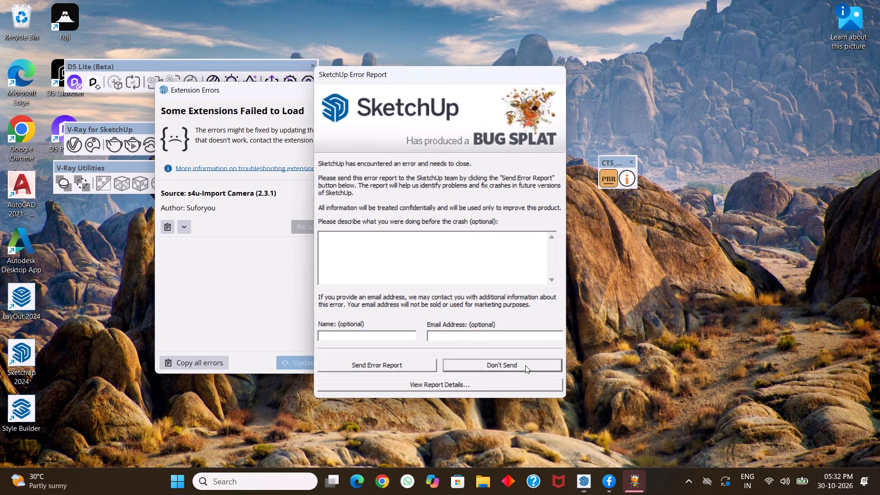
Open Windows Task Manager.
right_click(655, 480)
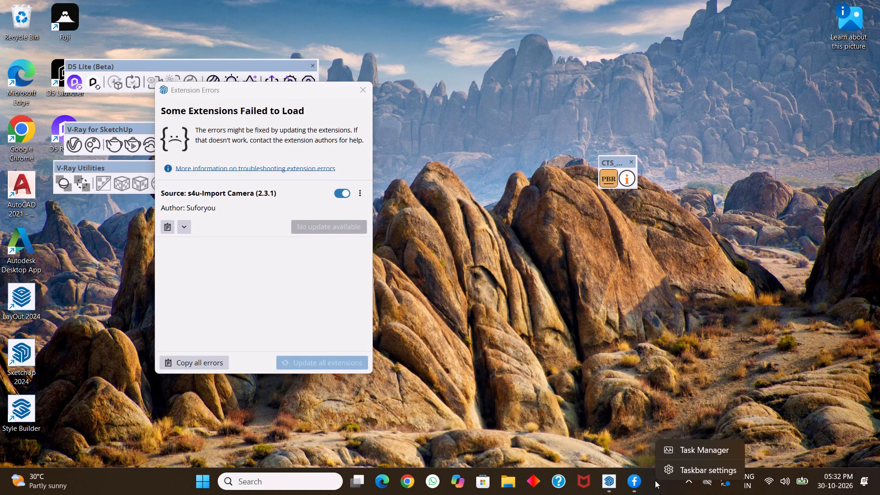
click(693, 449)
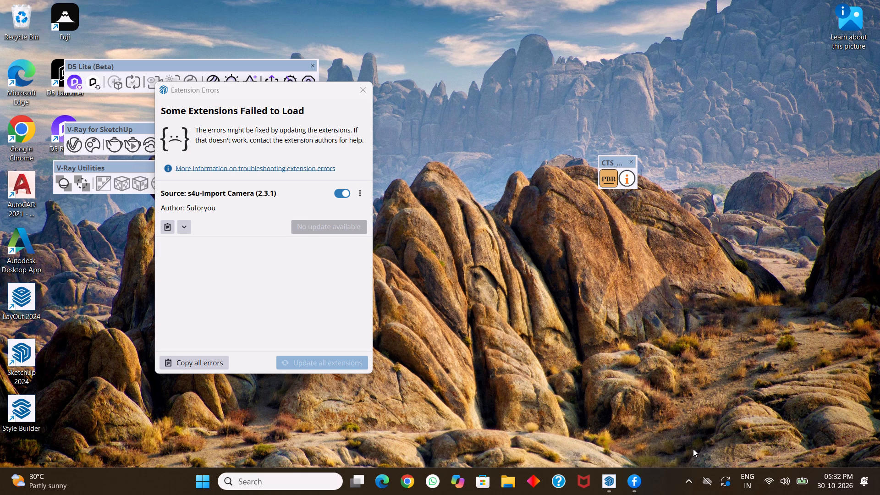
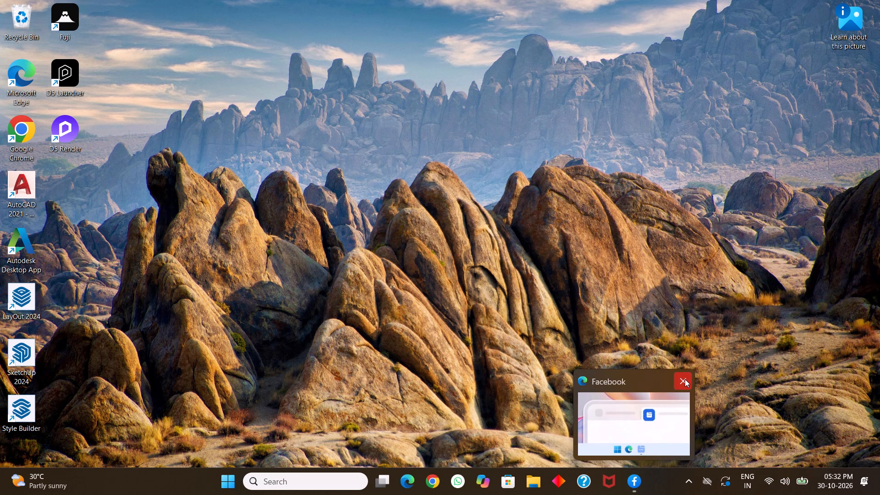
Close the open Facebook window.
click(685, 379)
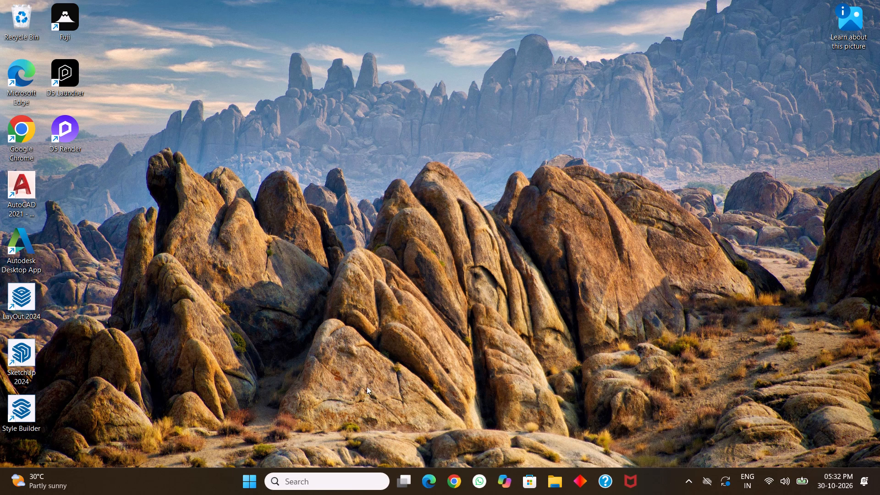
Extract the "pack project kitchen" archive in the Downloads folder into its own folder and refresh the file listing.
click(558, 478)
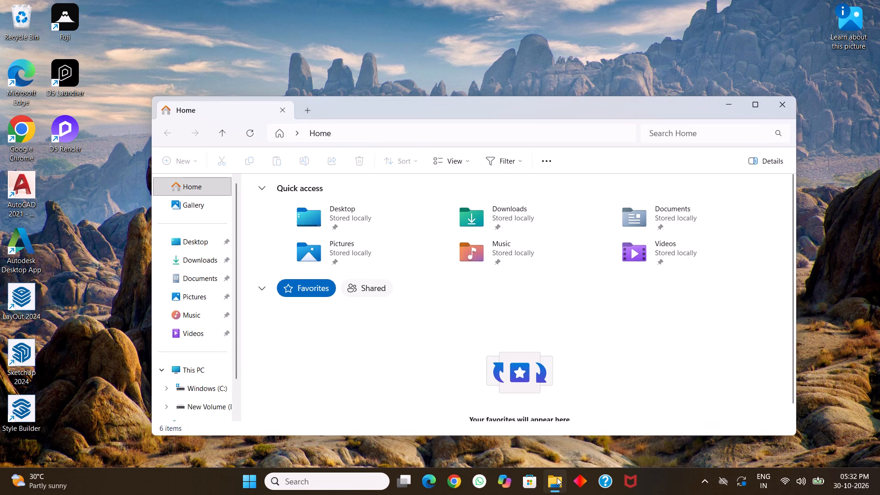
click(189, 258)
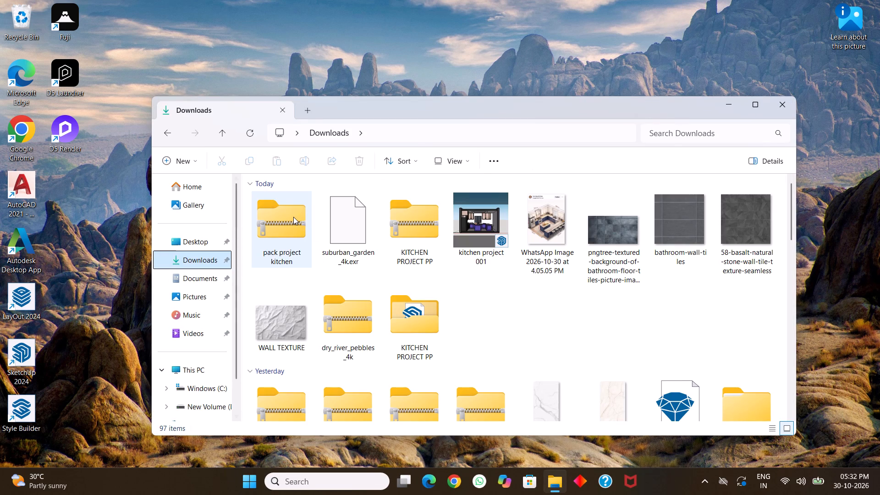
right_click(292, 218)
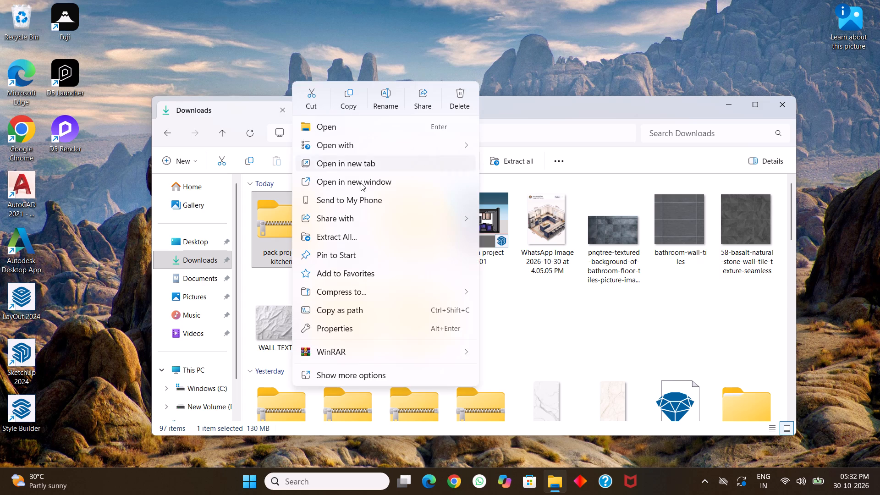
click(507, 390)
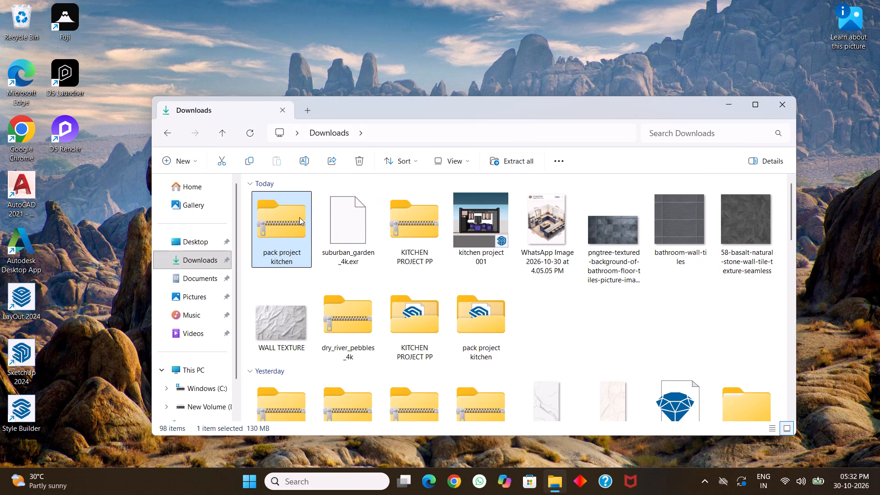
click(252, 133)
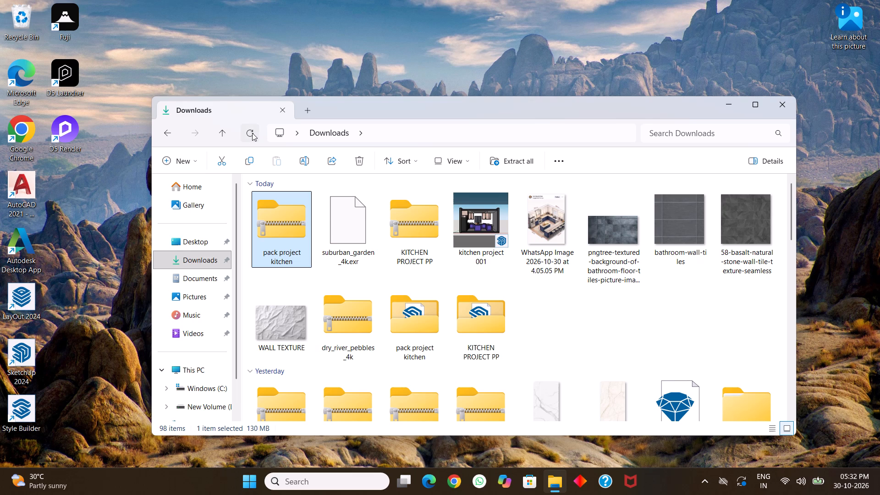
Open the "kitchen project 001" SketchUp model from the extracted "pack project kitchen" folder.
click(418, 325)
double_click(418, 325)
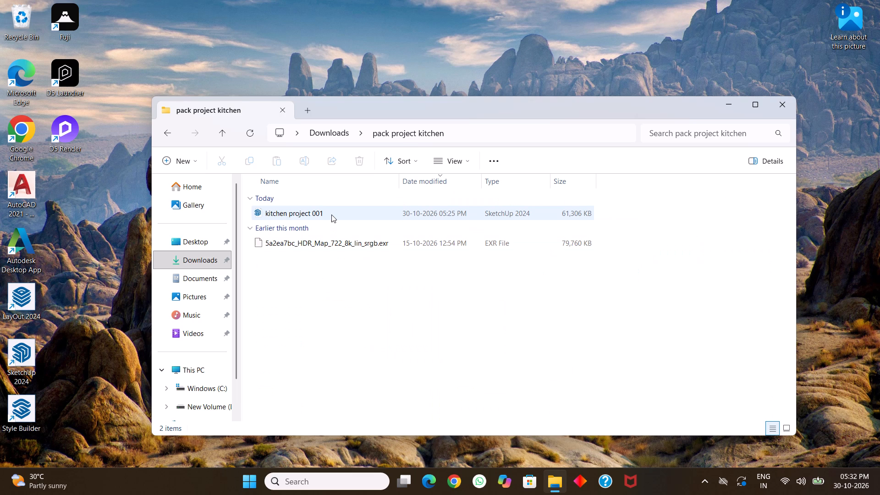
click(364, 213)
right_click(364, 213)
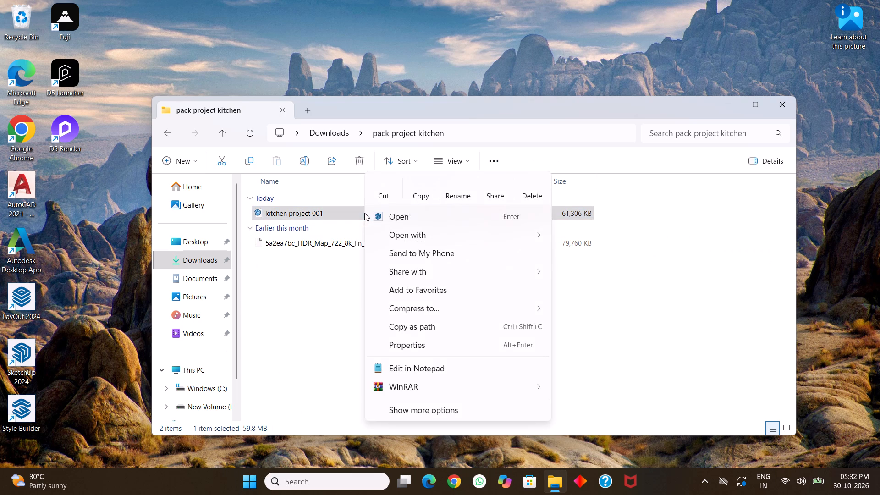
click(468, 220)
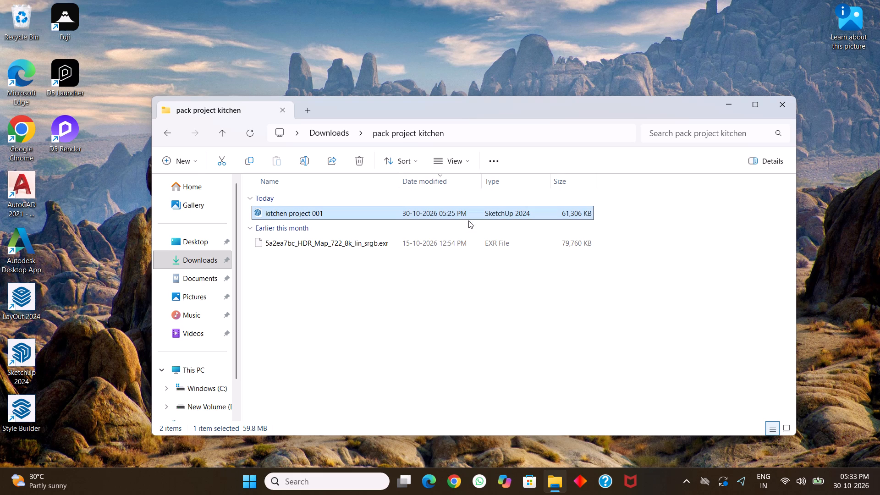
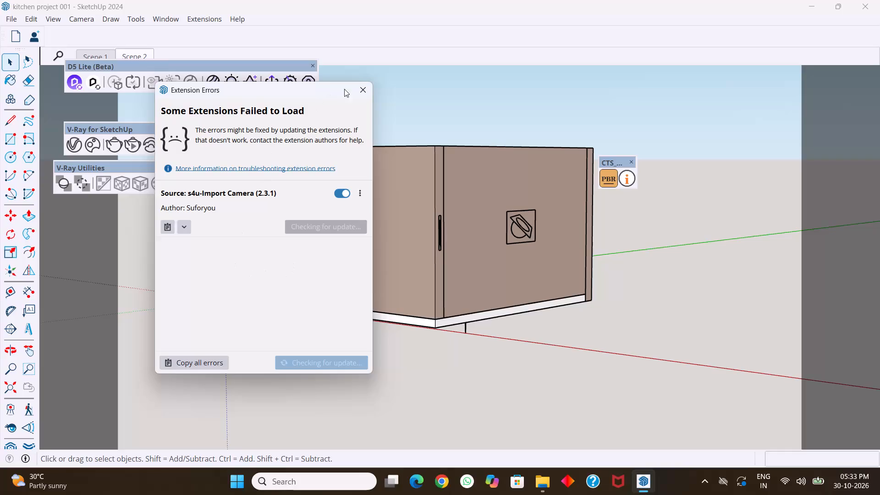
Close the extension errors report, check the Scene 1 view and return to Scene 2.
click(365, 90)
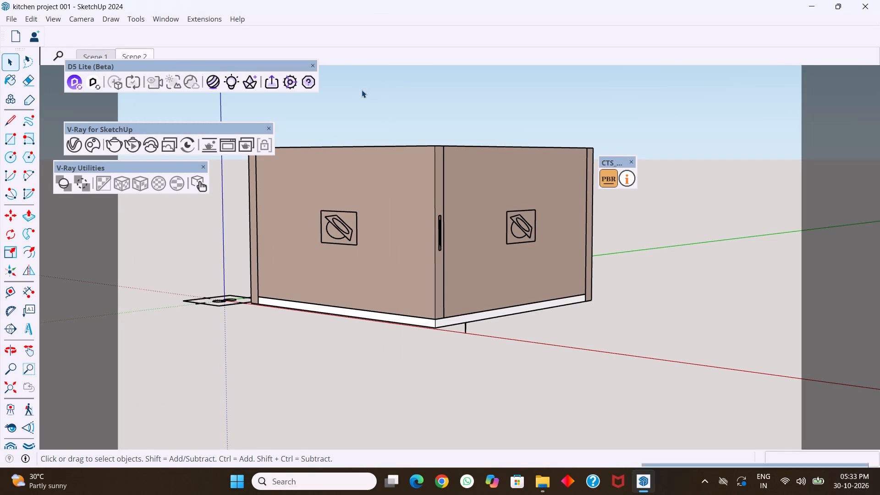
middle_click(409, 160)
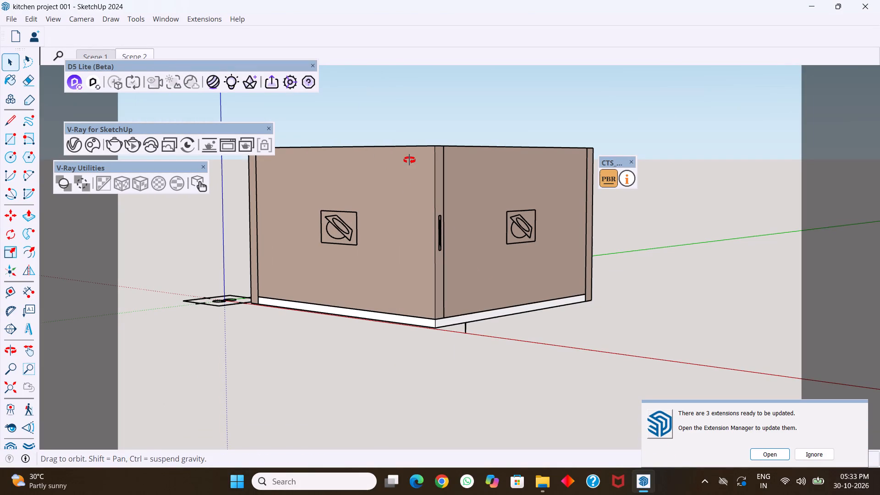
click(105, 55)
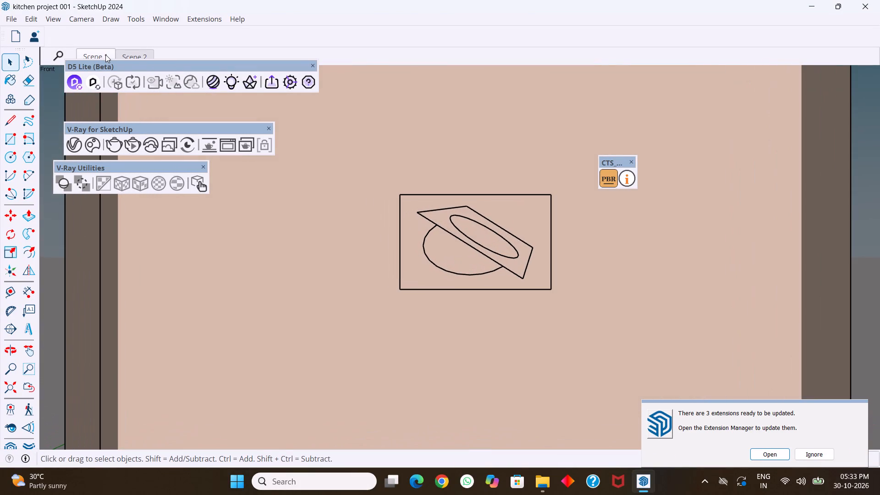
click(135, 55)
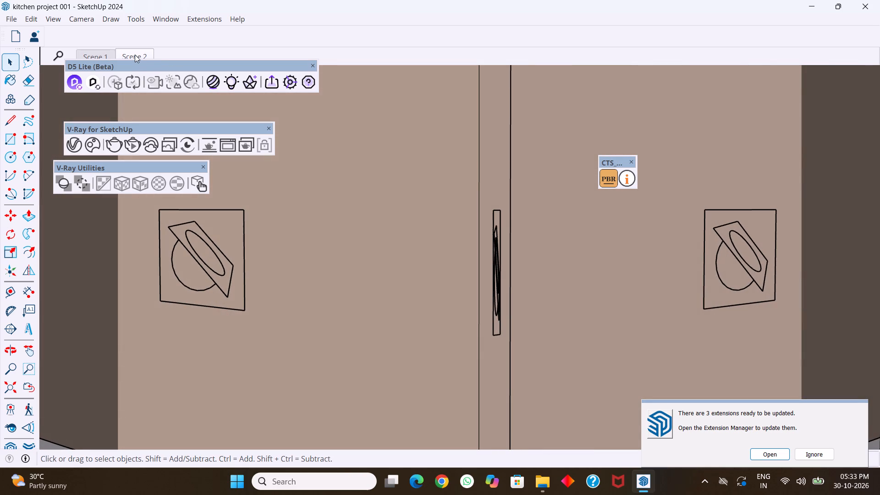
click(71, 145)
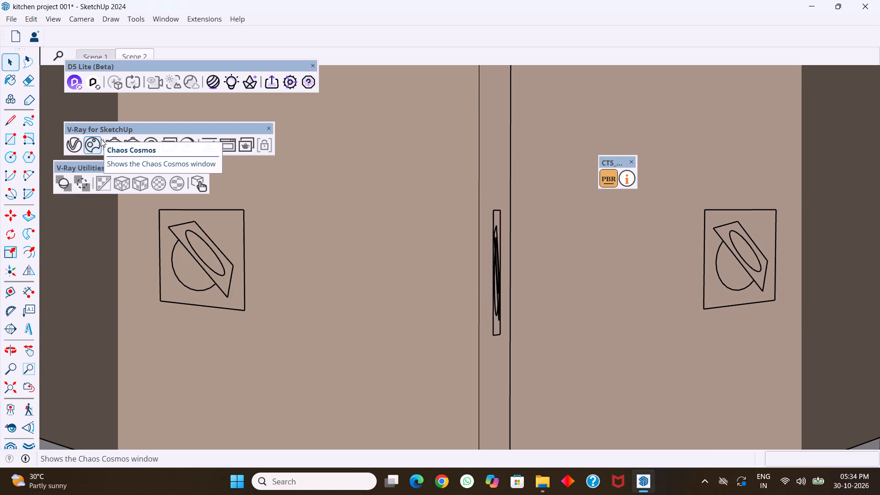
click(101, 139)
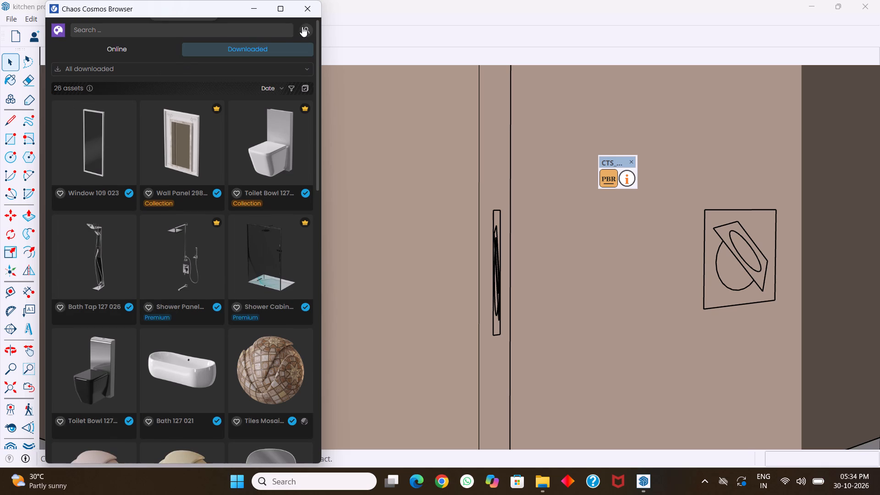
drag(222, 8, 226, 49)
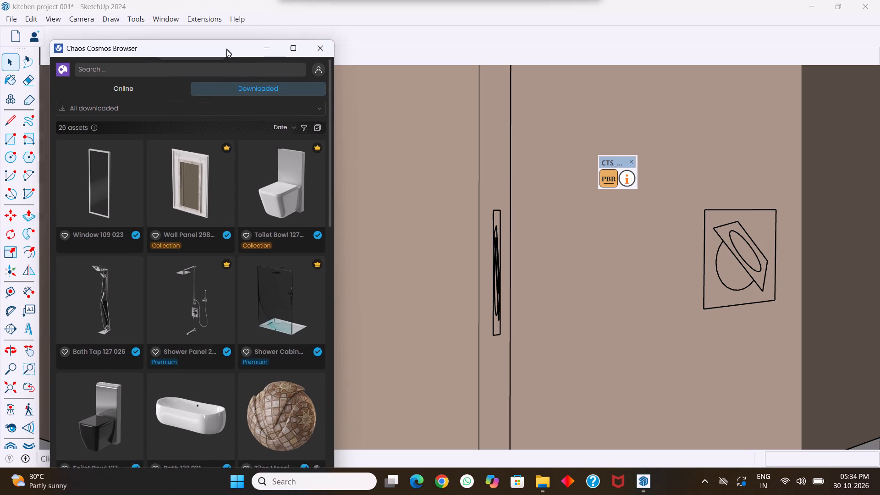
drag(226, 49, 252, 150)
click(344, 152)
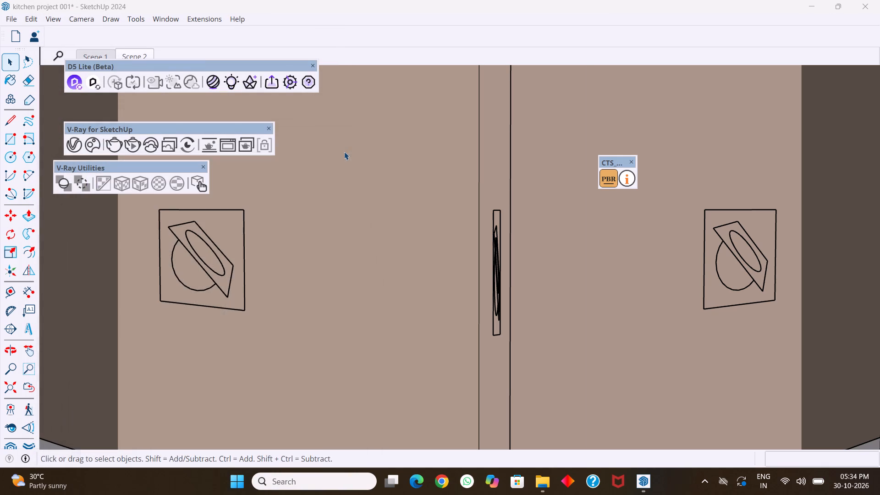
Open the V-Ray Asset Editor, start a render of Scene 2 and move the frame buffer clear of the editor.
click(73, 147)
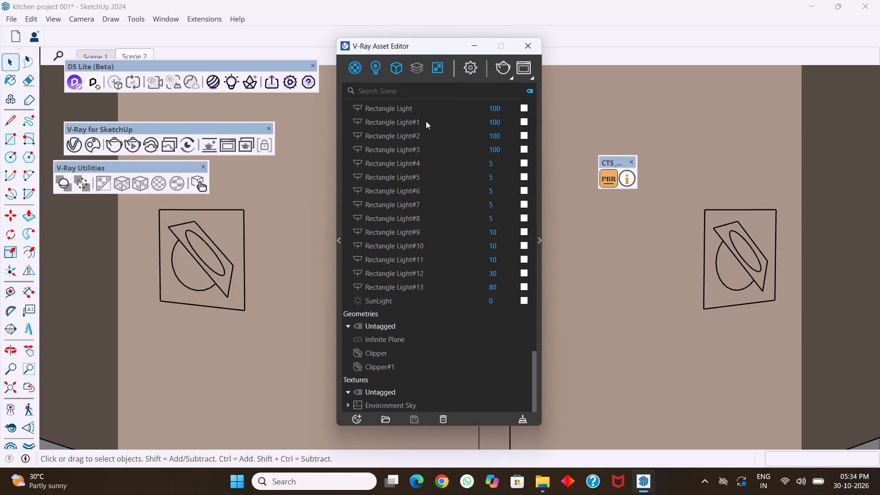
click(507, 68)
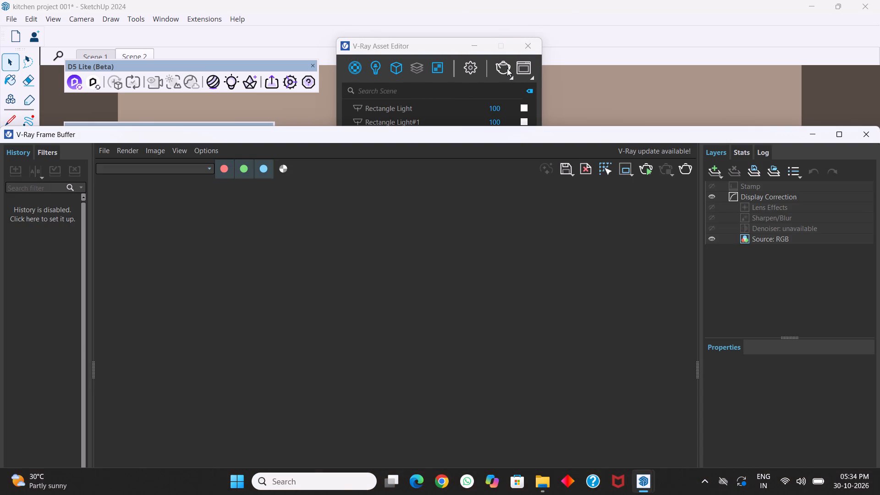
drag(452, 136, 473, 36)
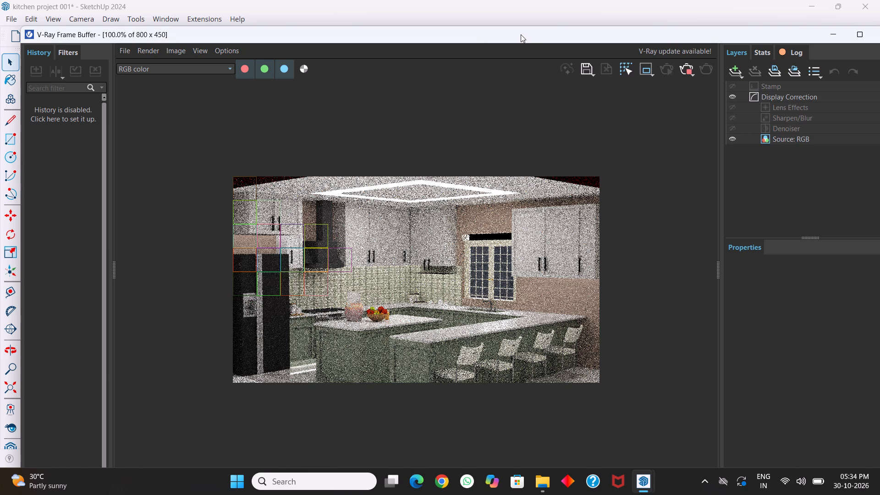
drag(521, 34, 526, 156)
Show the Render Output settings in the V-Ray Asset Editor, stop the running render and close its frame buffer.
click(469, 65)
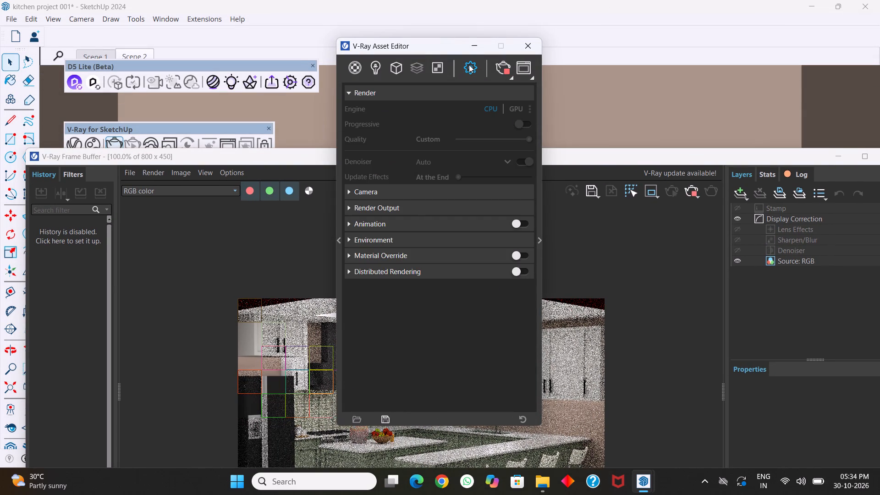
click(412, 210)
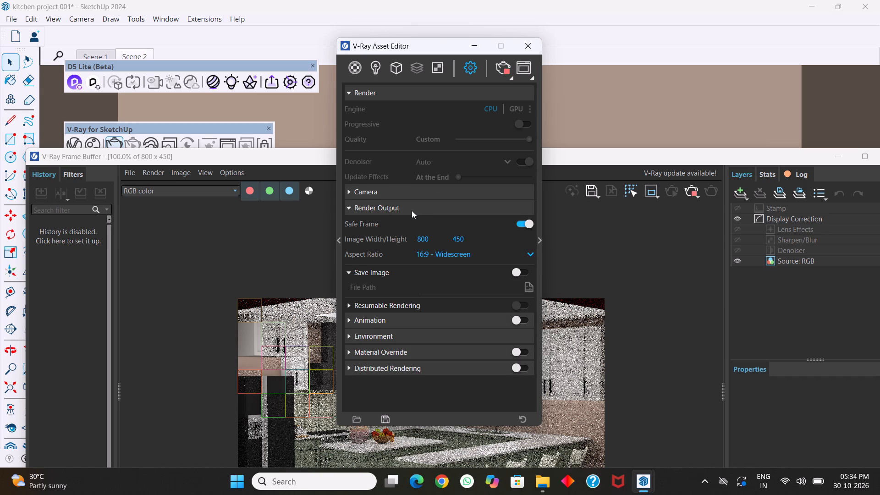
drag(445, 44, 516, 18)
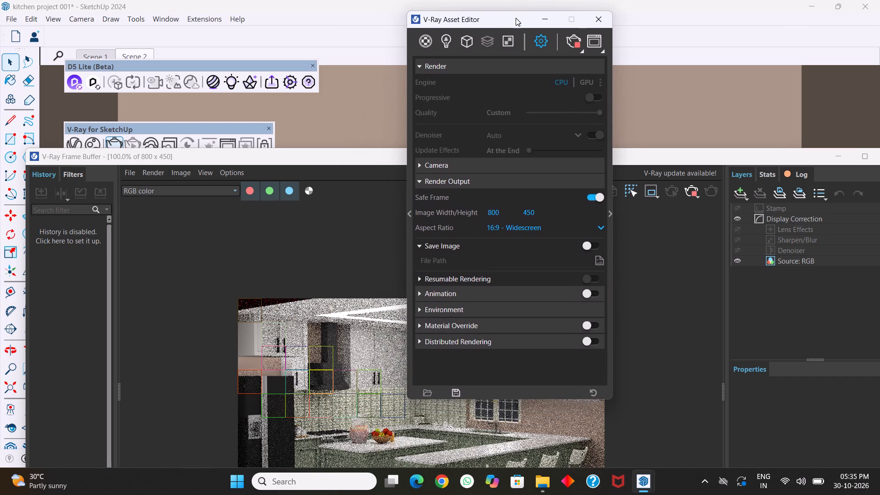
drag(516, 18, 525, 16)
click(579, 37)
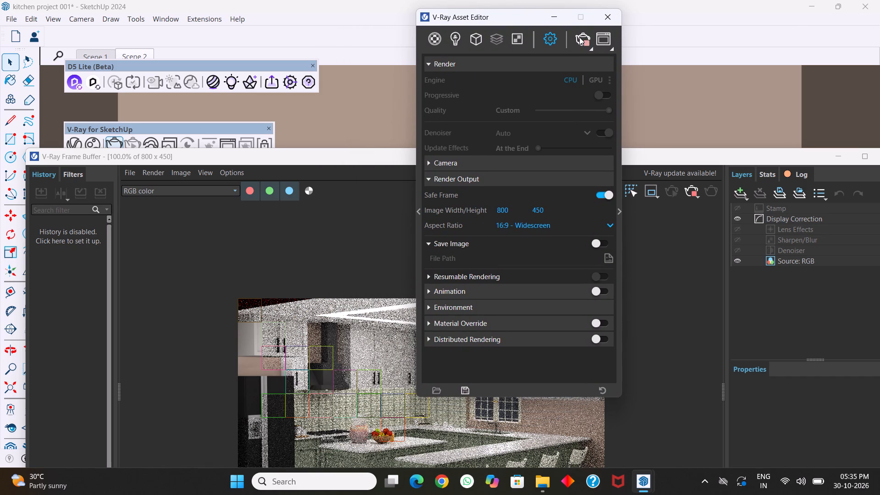
drag(719, 154, 654, 194)
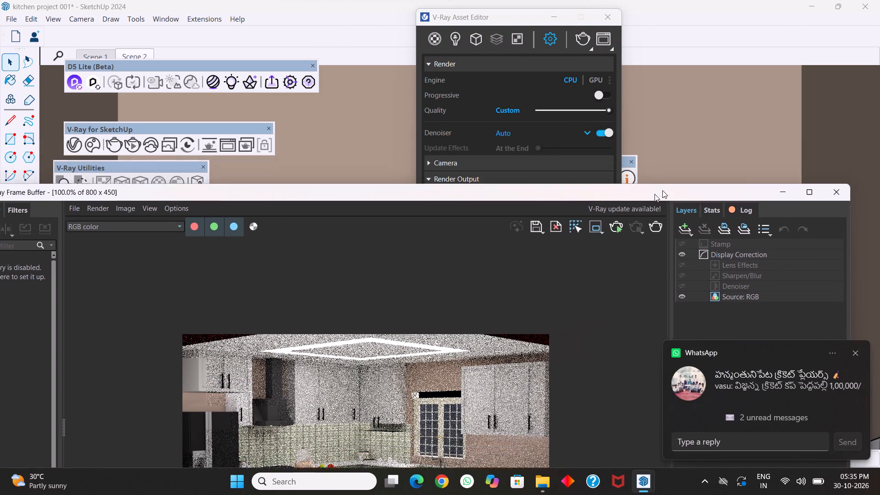
drag(654, 194, 628, 208)
click(804, 212)
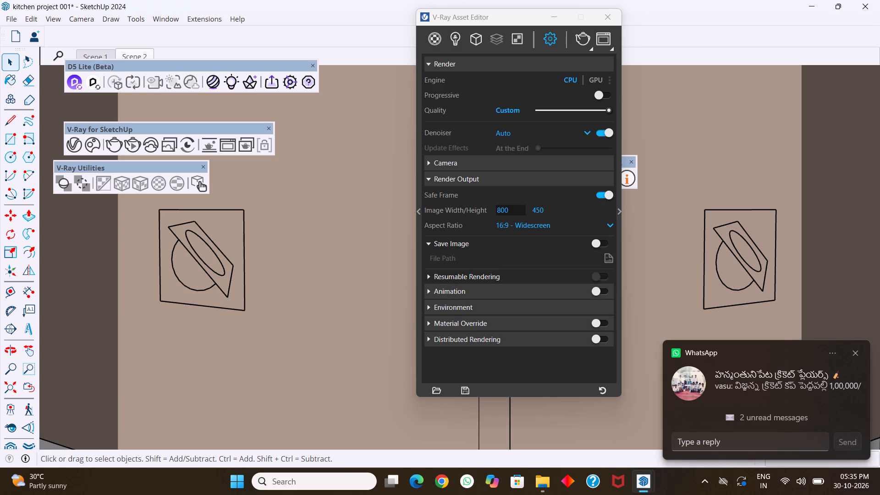
Set the V-Ray render output image width to 4000 at the 16:9 Widescreen aspect ratio.
drag(516, 208, 462, 218)
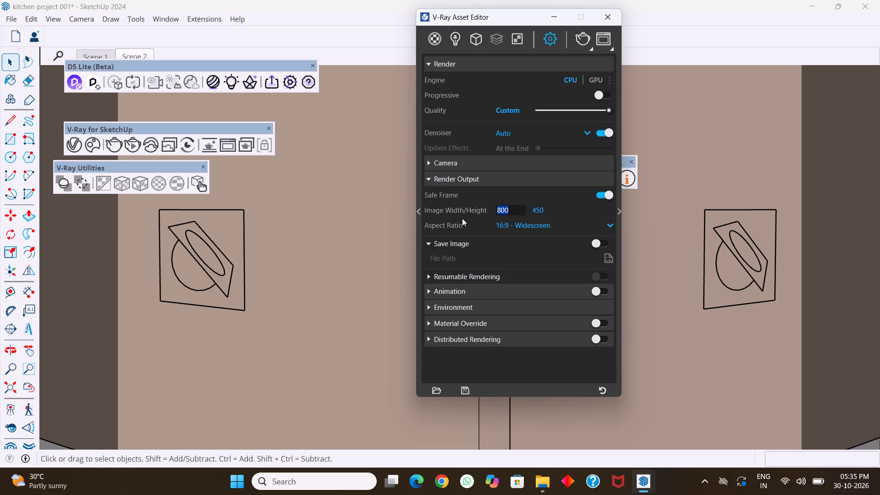
key(4)
text(000)
key(Return)
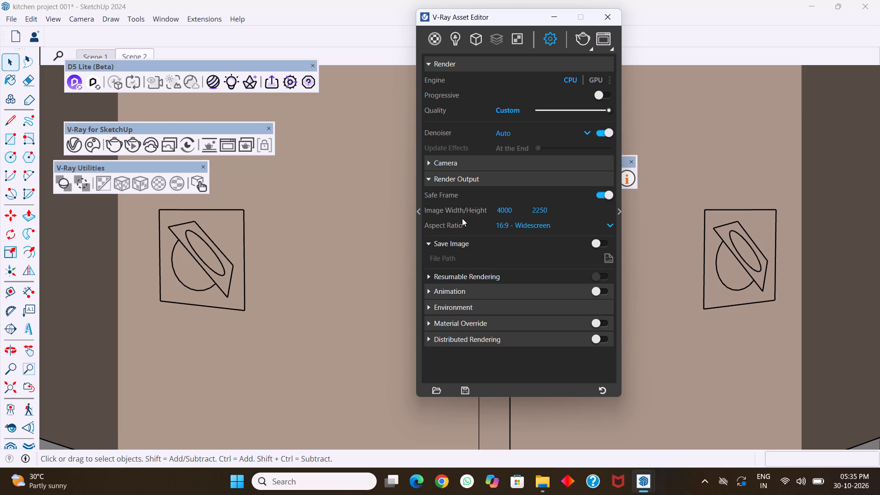
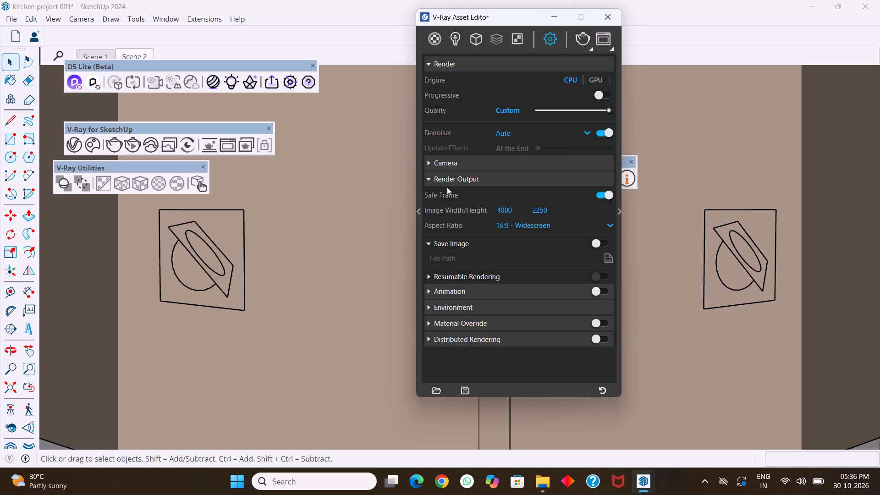
Show the advanced render parameters, expand the Global Illumination and Denoiser settings, and set the denoiser preset to Strong.
click(619, 213)
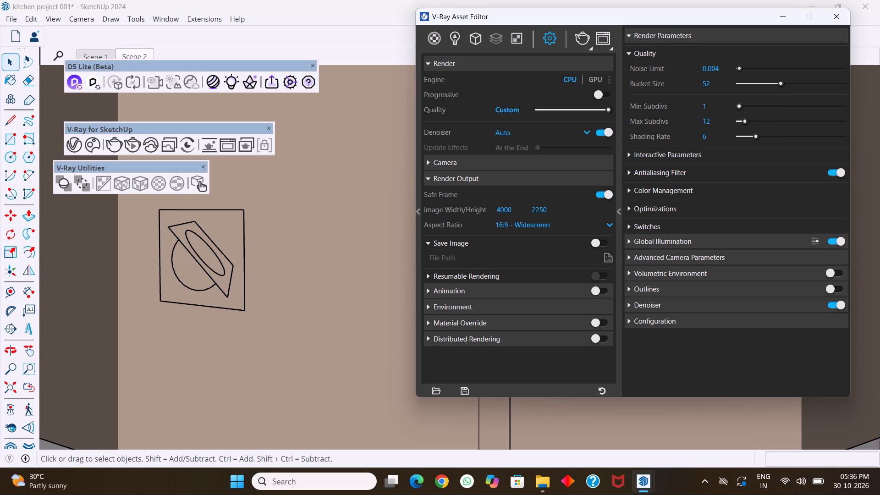
click(813, 239)
click(757, 243)
scroll(730, 246, down, 2)
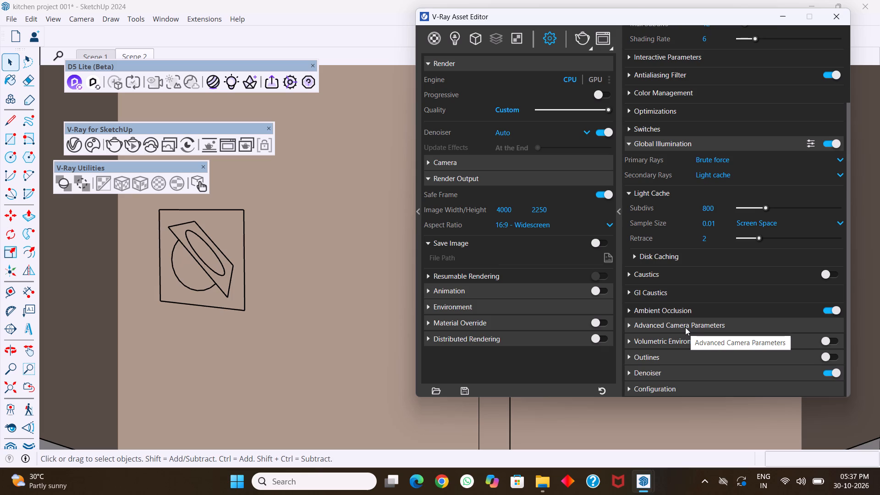
click(724, 373)
scroll(719, 358, down, 3)
scroll(706, 310, down, 1)
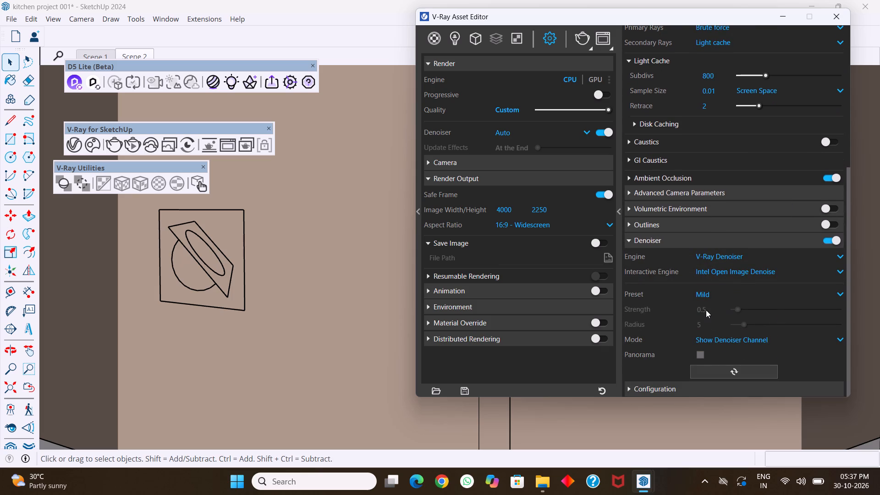
scroll(706, 310, down, 1)
click(839, 292)
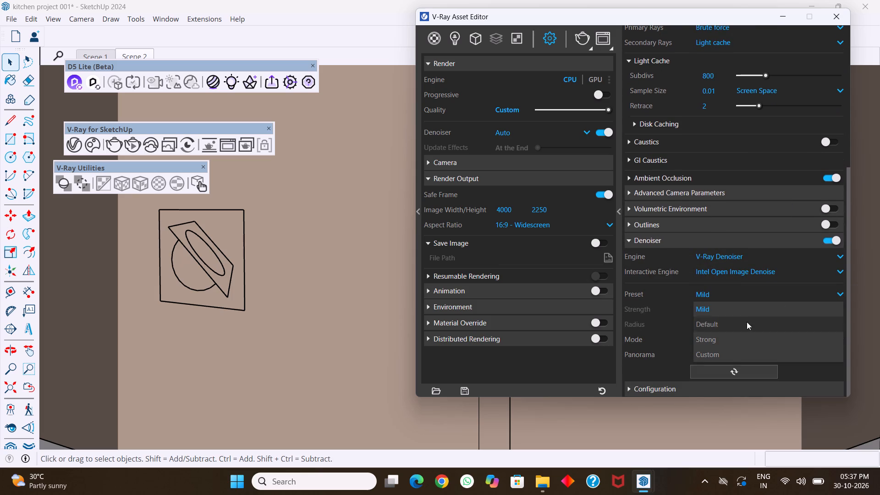
click(728, 343)
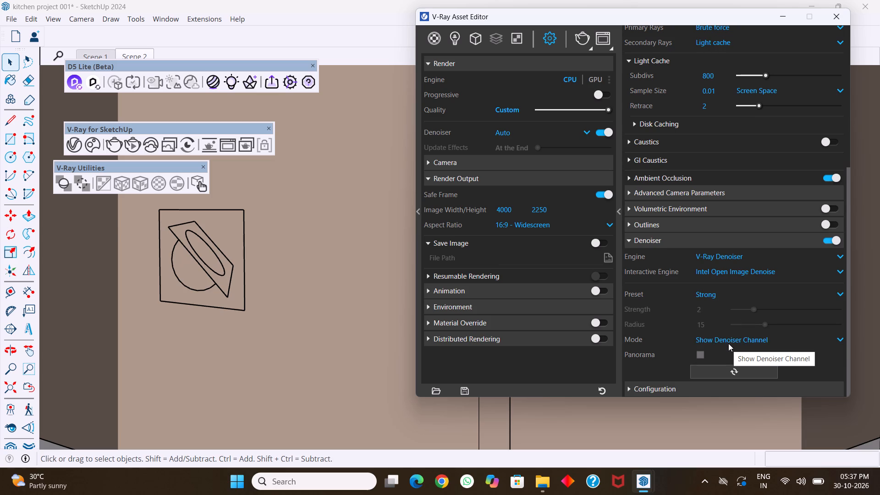
Switch the V-Ray render engine to GPU and enable the NVIDIA GeForce RTX 5050 as a render device.
click(598, 81)
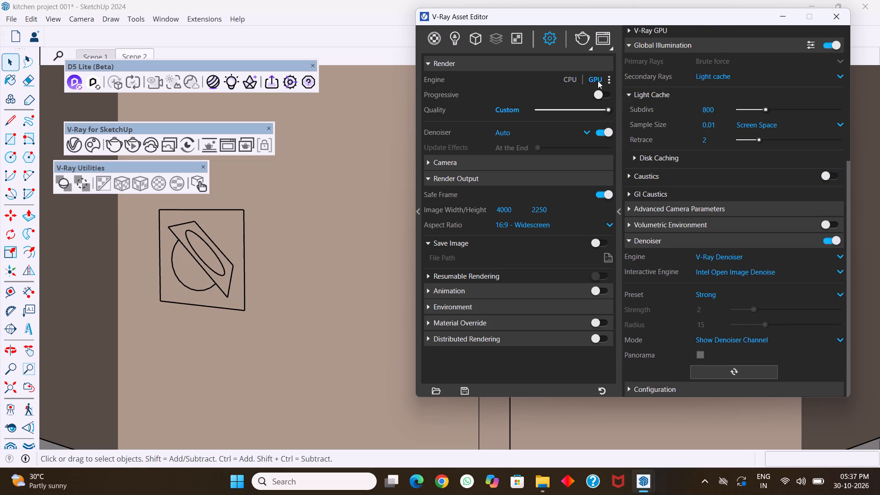
click(610, 79)
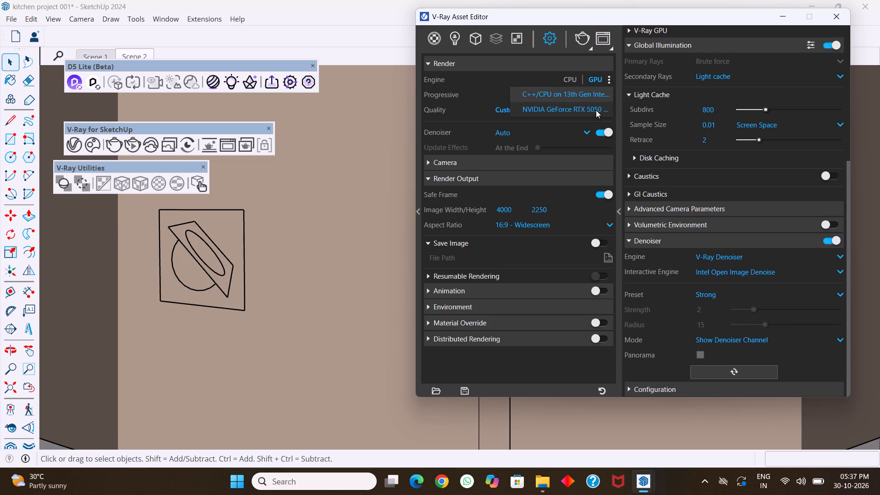
click(594, 110)
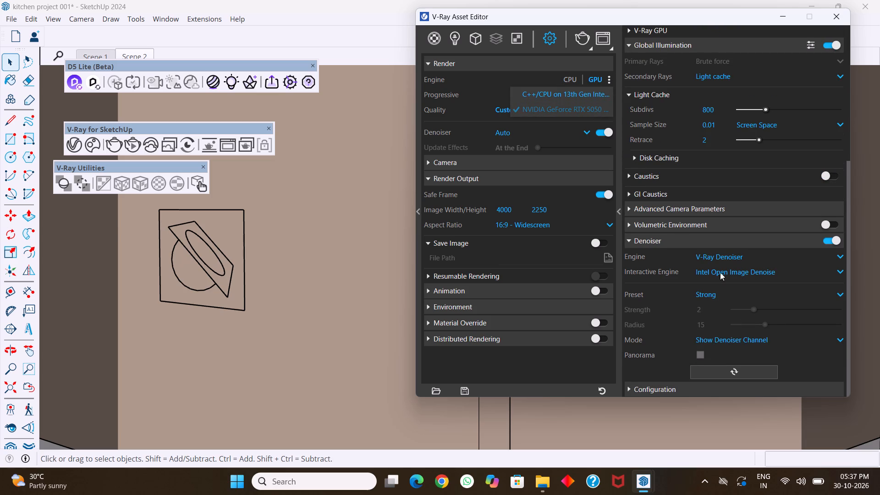
scroll(729, 292, down, 4)
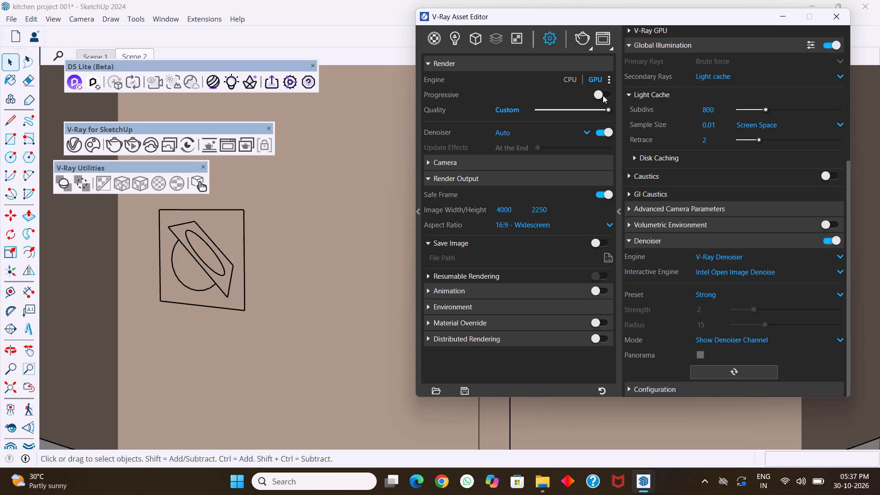
Start the V-Ray render of Scene 2 and maximize the frame buffer window.
click(581, 39)
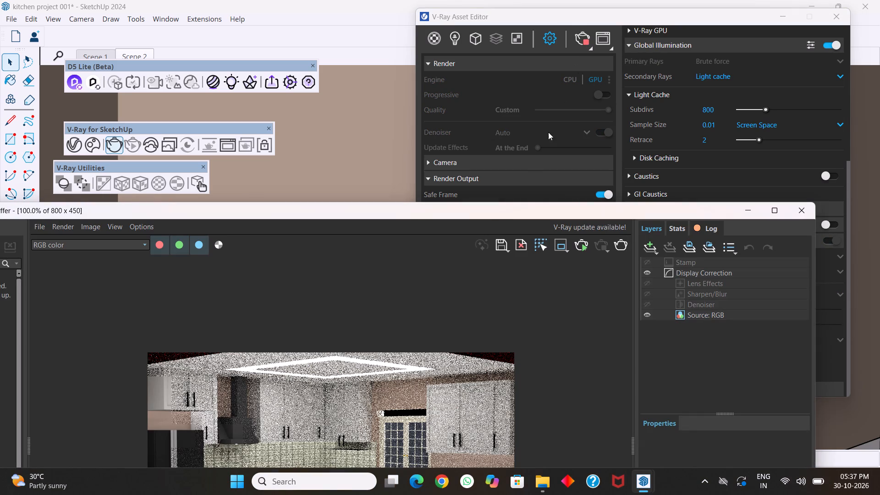
drag(482, 214, 552, 99)
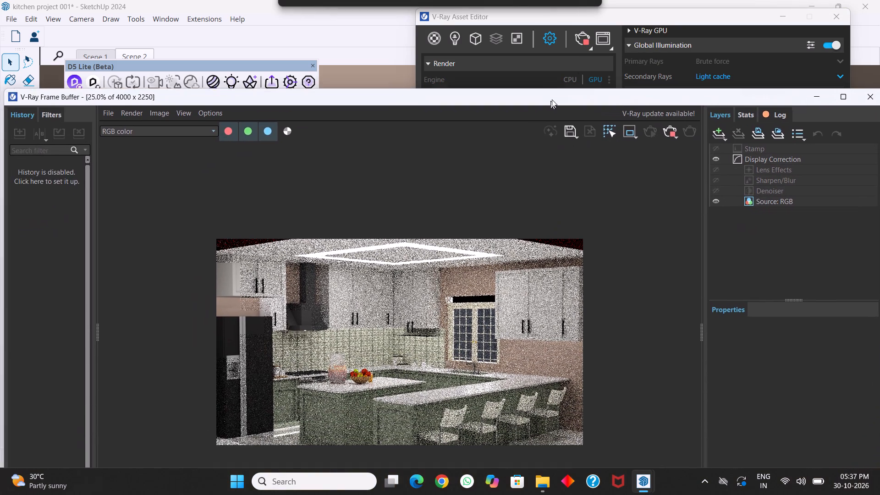
drag(552, 99, 574, 17)
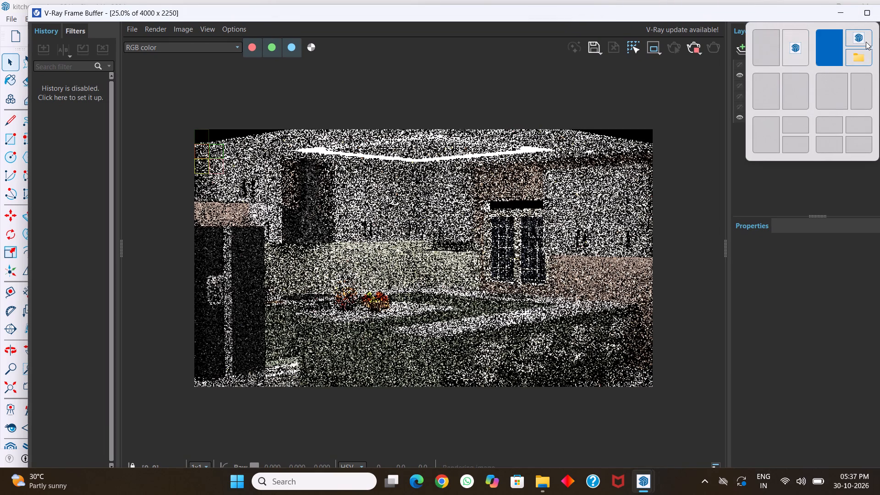
click(868, 14)
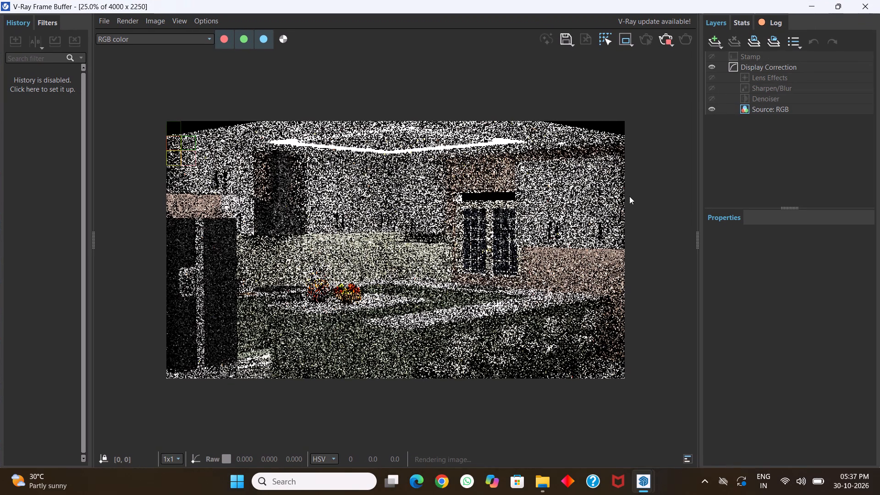
Turn on the frame buffer's Follow Mouse option so render buckets track the pointer.
click(600, 39)
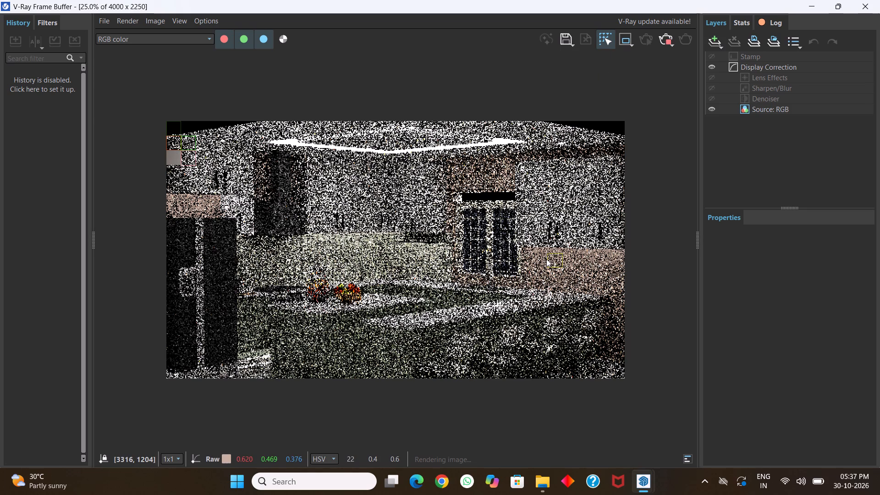
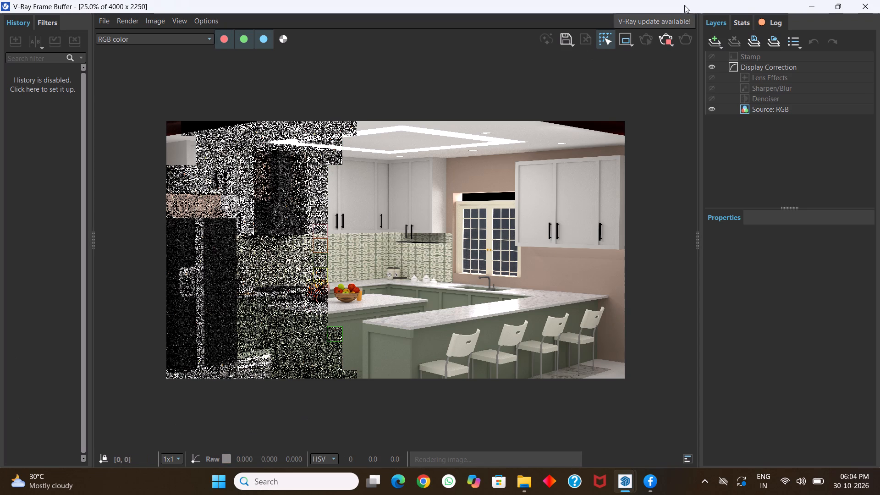
Stop the running Scene 2 render and close the frame buffer window.
click(660, 39)
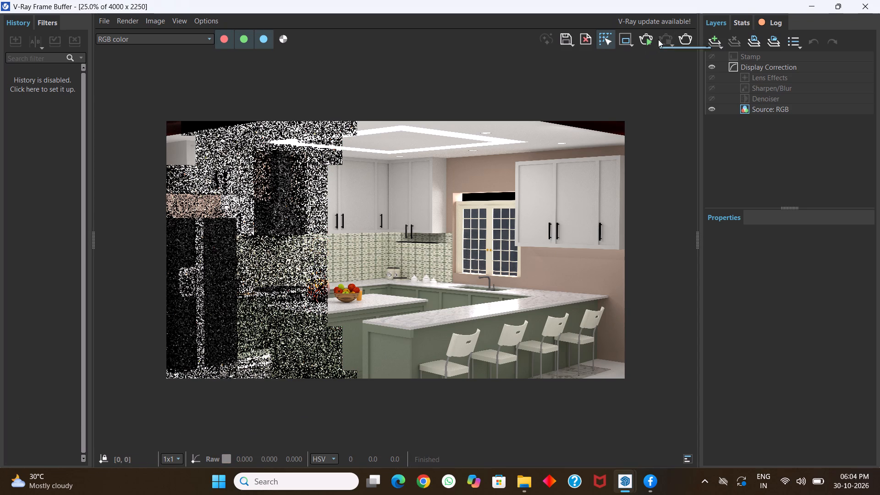
click(874, 7)
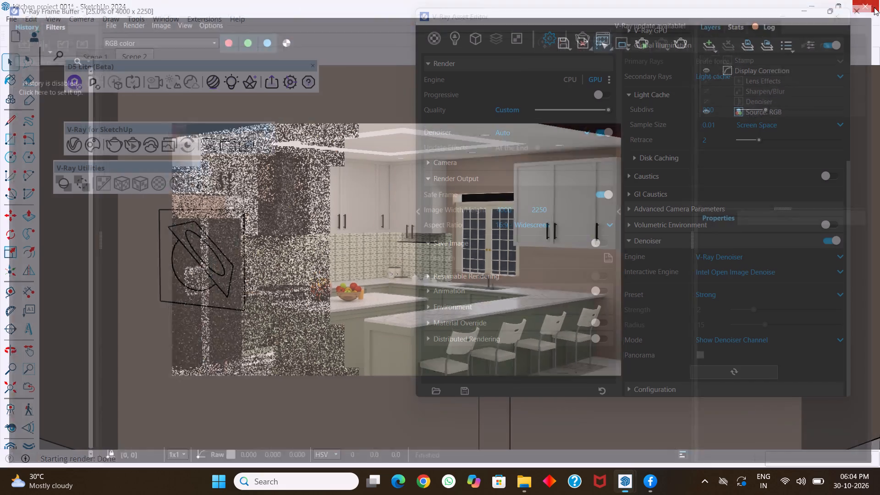
Move the V-Ray Asset Editor aside and hide the two outer walls that block the view into the kitchen.
drag(586, 16, 710, 53)
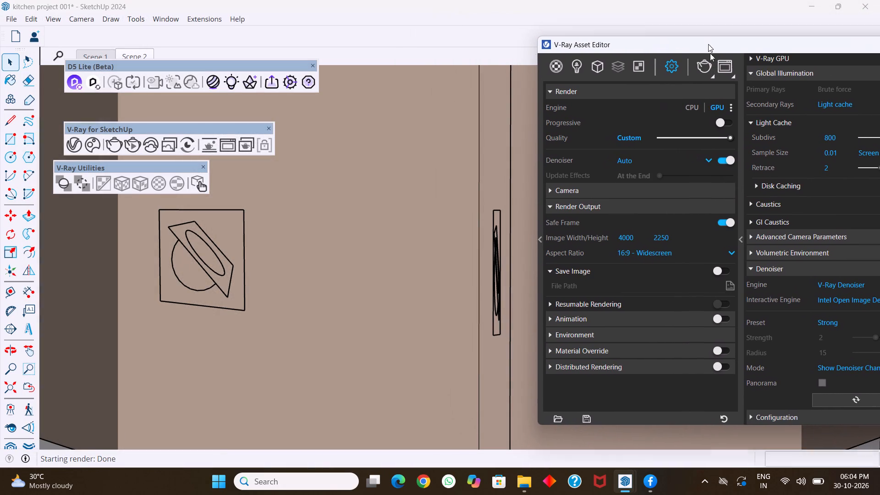
drag(710, 53, 709, 50)
scroll(336, 225, down, 4)
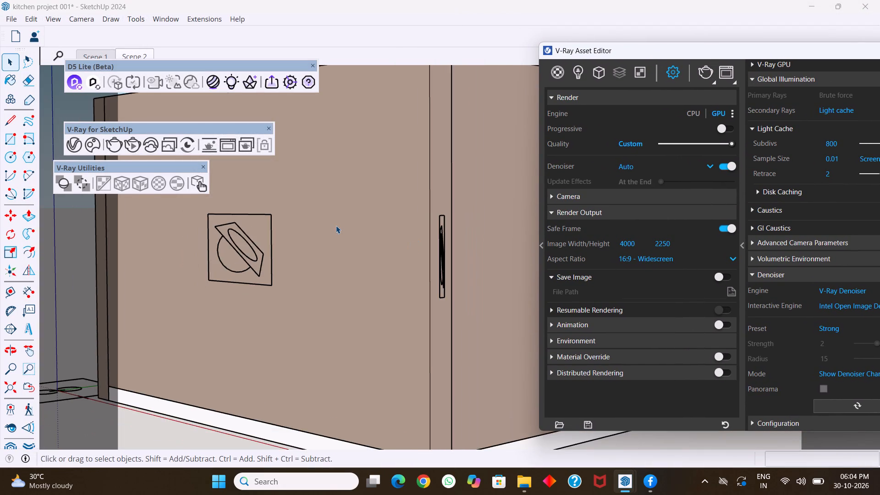
scroll(336, 225, down, 4)
middle_drag(362, 274, 378, 355)
middle_drag(380, 287, 355, 213)
scroll(362, 248, up, 2)
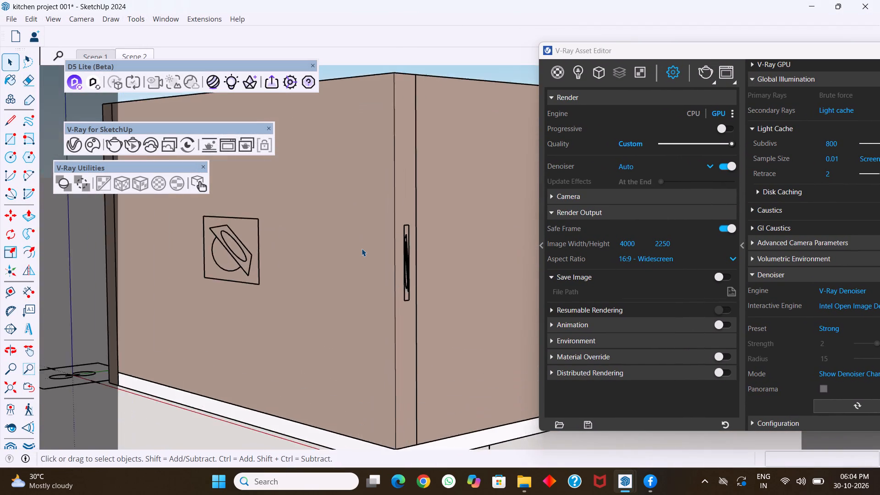
scroll(362, 248, up, 20)
scroll(362, 248, up, 14)
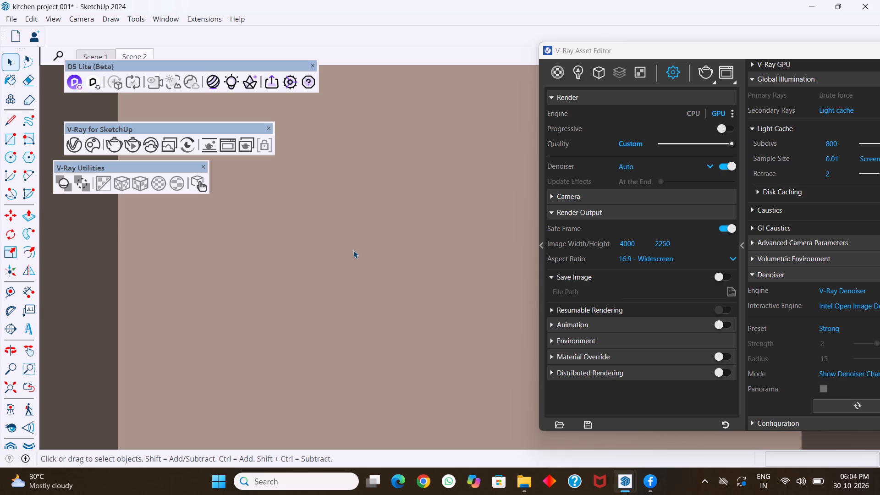
scroll(353, 250, up, 20)
scroll(353, 250, up, 14)
scroll(401, 209, up, 4)
scroll(401, 209, down, 20)
scroll(401, 209, down, 18)
scroll(337, 275, down, 16)
scroll(193, 291, down, 20)
scroll(193, 291, down, 7)
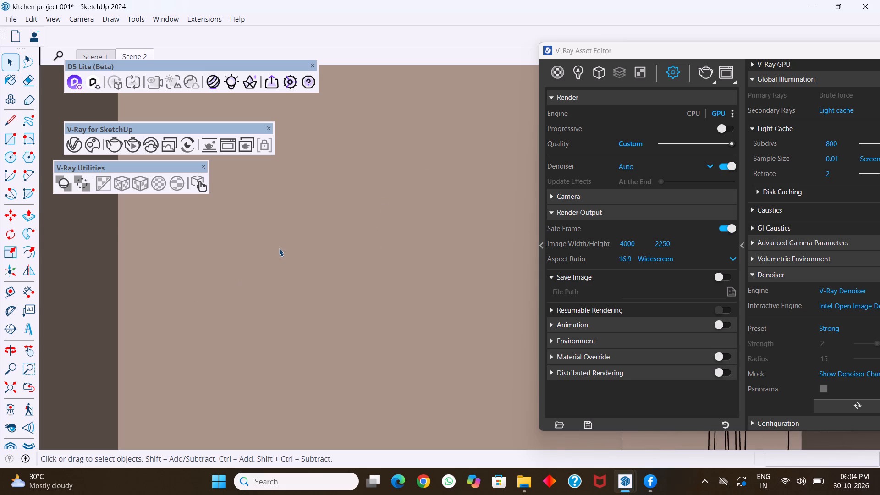
scroll(279, 248, down, 20)
scroll(279, 248, down, 20)
scroll(279, 248, down, 2)
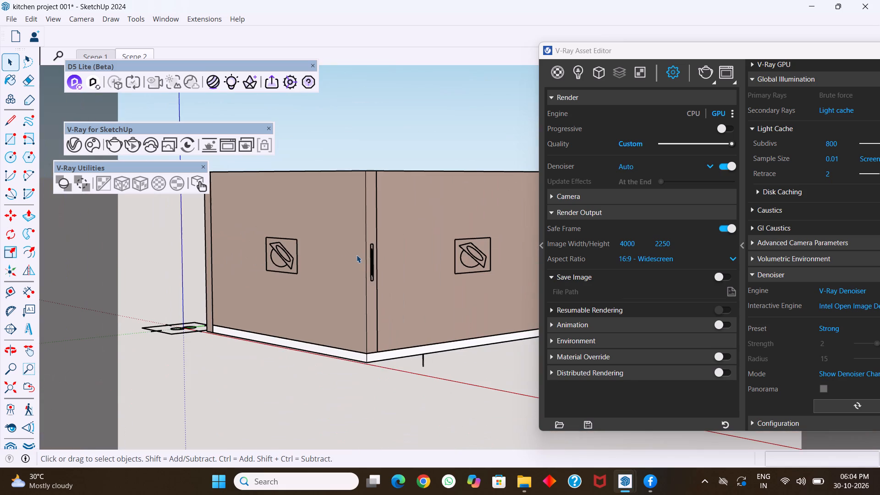
click(357, 255)
right_click(357, 255)
click(392, 38)
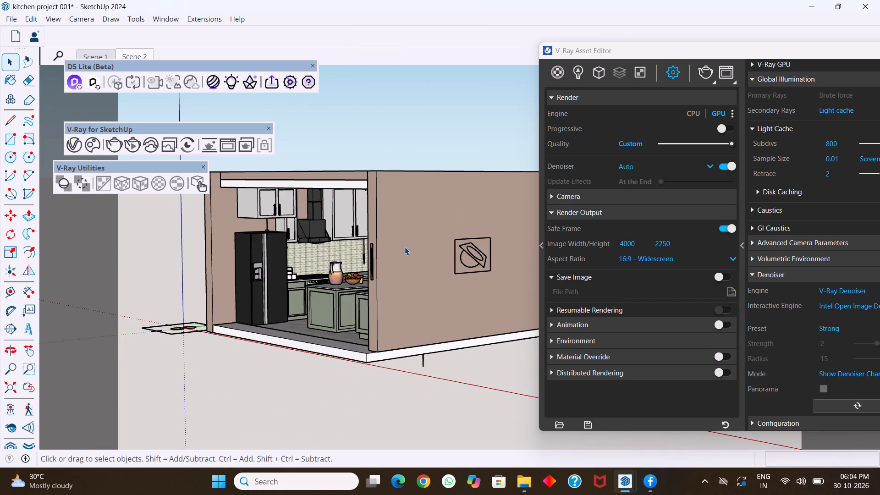
click(410, 254)
right_click(406, 210)
click(437, 36)
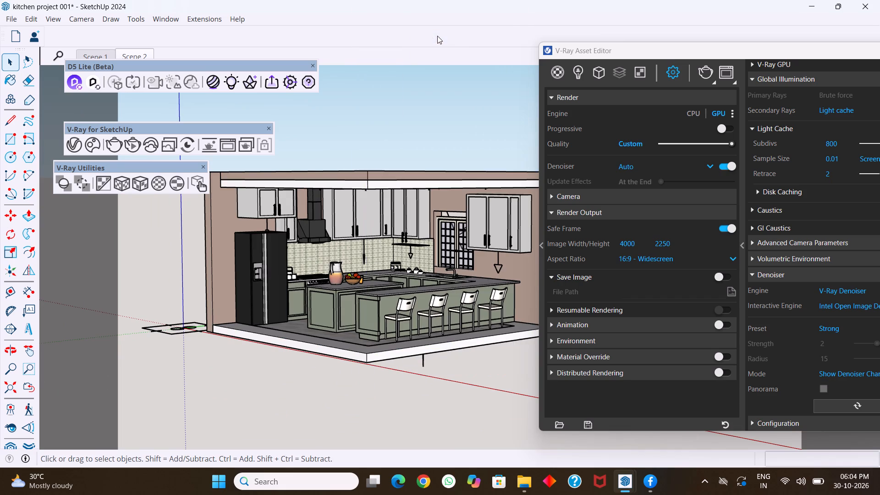
Move the double window above the sink up about 8 1/4" by its upper corner to the top of the wall opening.
scroll(407, 243, up, 8)
scroll(344, 236, down, 5)
scroll(357, 253, up, 1)
middle_drag(357, 253, 358, 253)
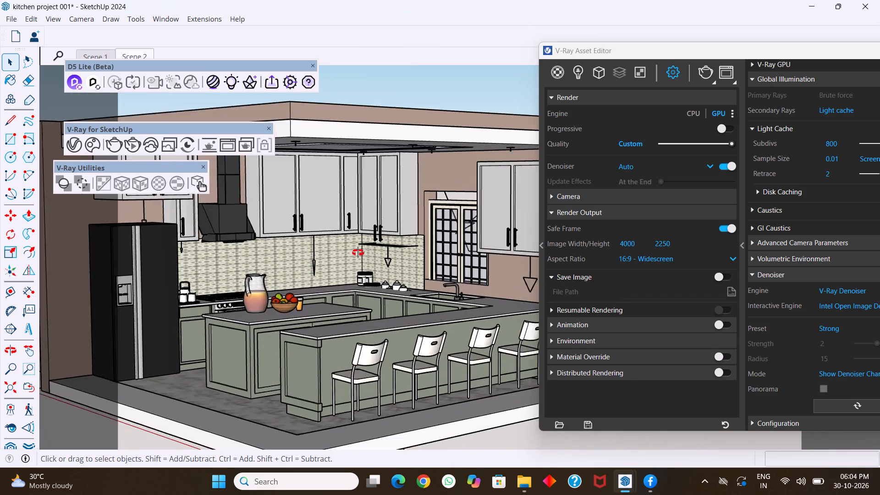
middle_drag(358, 253, 464, 264)
scroll(424, 219, up, 6)
click(428, 217)
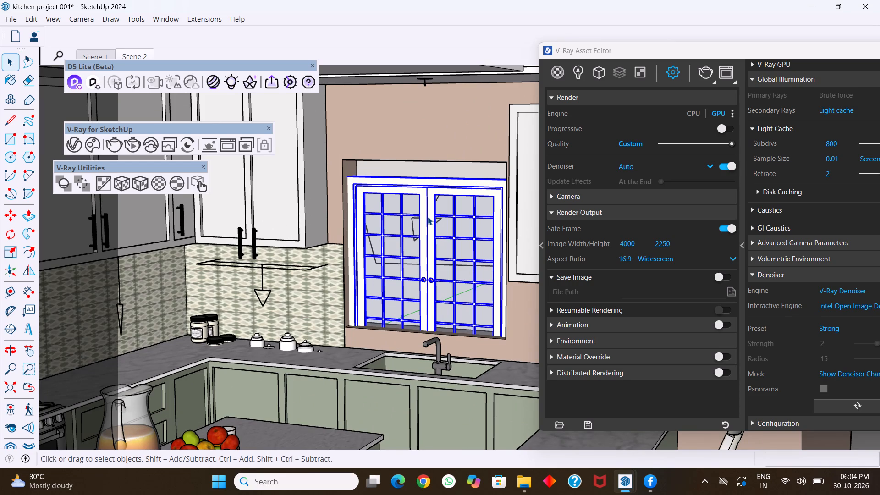
key(m)
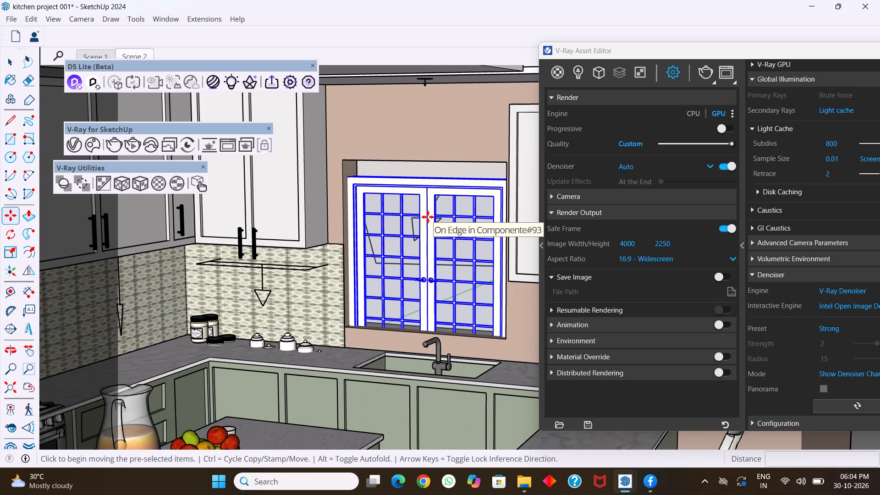
key(s)
scroll(433, 218, up, 1)
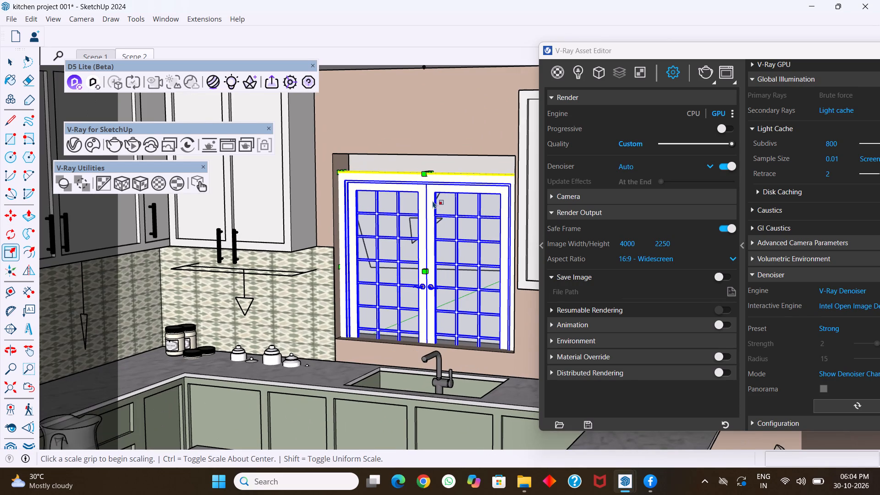
scroll(388, 199, down, 4)
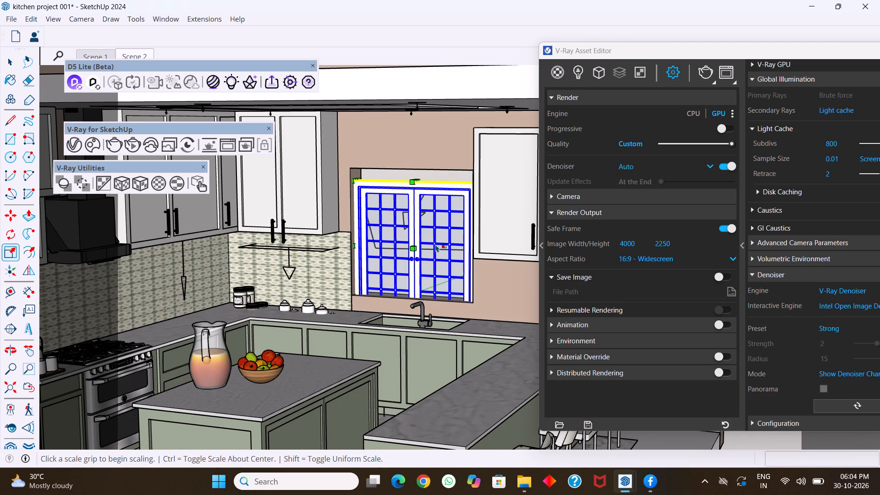
key(m)
middle_drag(430, 216, 468, 218)
scroll(454, 183, up, 9)
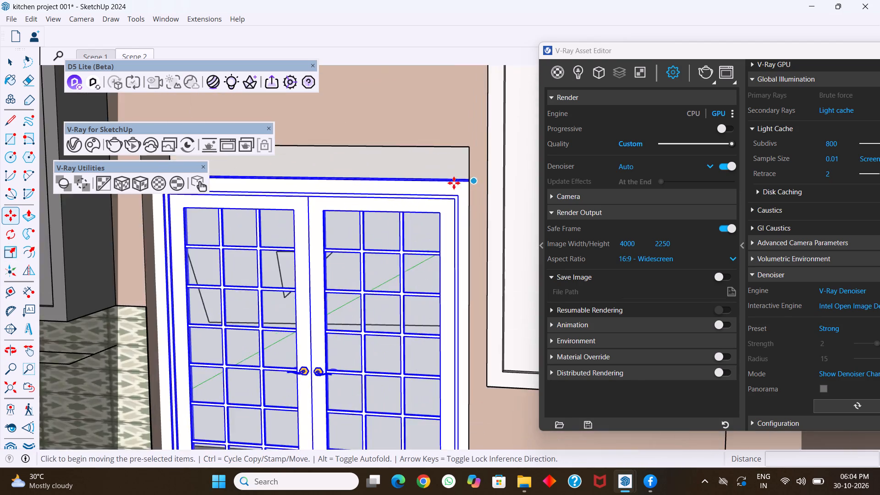
scroll(454, 183, up, 4)
click(489, 175)
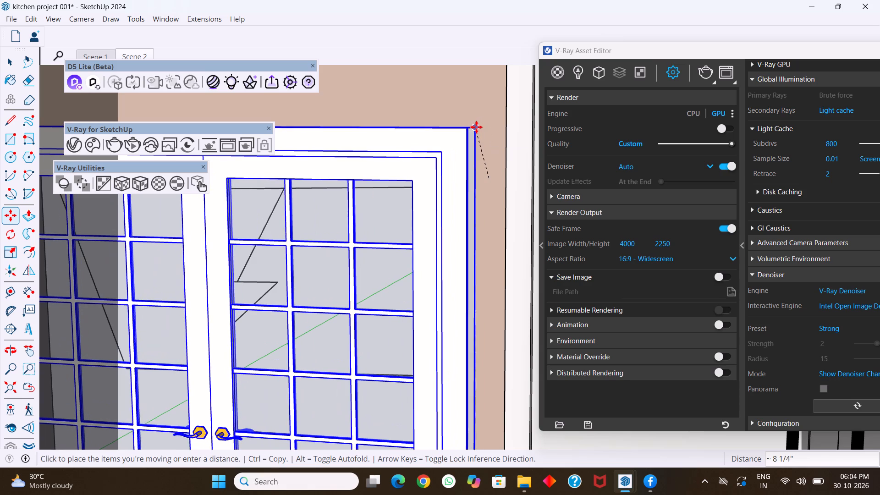
click(476, 127)
From outside the building, move the window about 5 1/8" along the green axis toward the exterior face of the wall.
scroll(489, 138, down, 10)
middle_drag(393, 157, 467, 166)
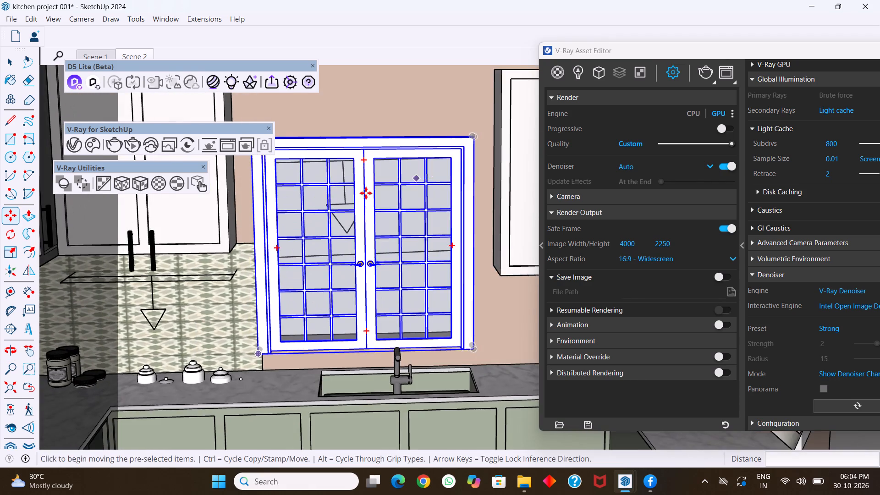
scroll(345, 199, down, 3)
middle_drag(313, 203, 405, 261)
middle_drag(334, 244, 291, 90)
scroll(285, 334, up, 4)
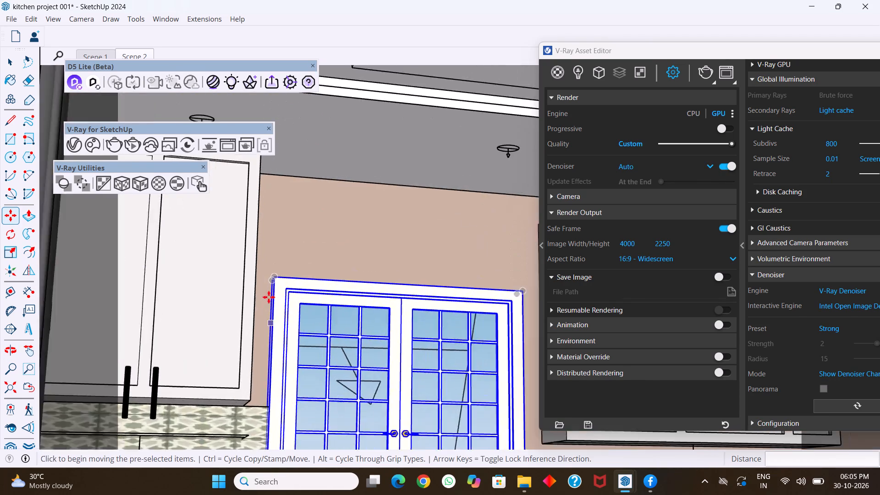
scroll(269, 297, up, 5)
middle_drag(280, 297, 285, 352)
scroll(280, 297, up, 11)
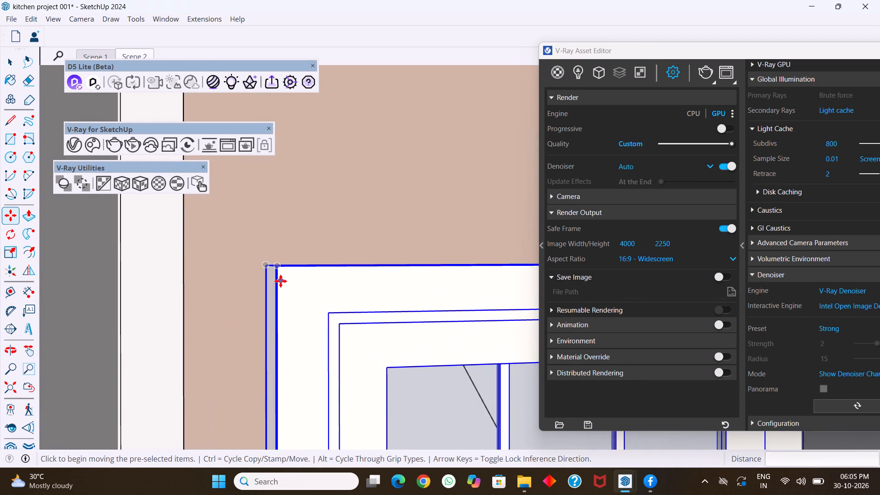
scroll(280, 281, up, 7)
scroll(229, 287, down, 12)
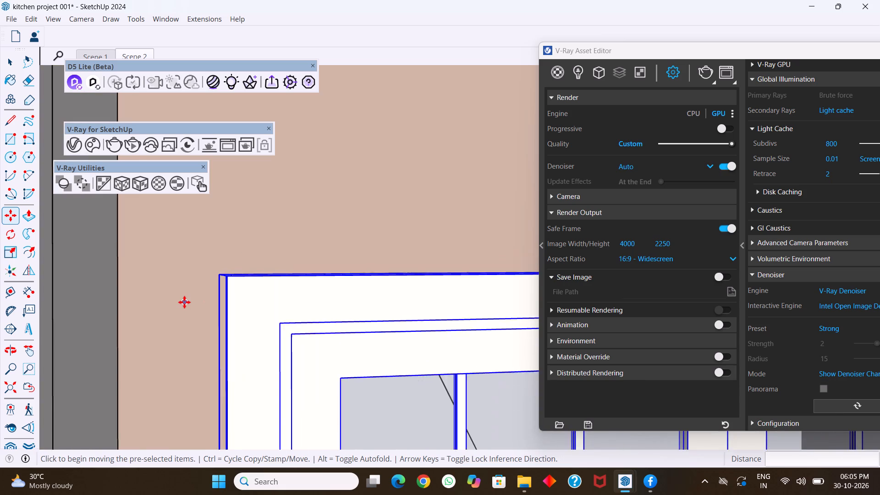
scroll(184, 302, down, 6)
middle_drag(338, 340, 279, 426)
middle_drag(279, 397, 306, 353)
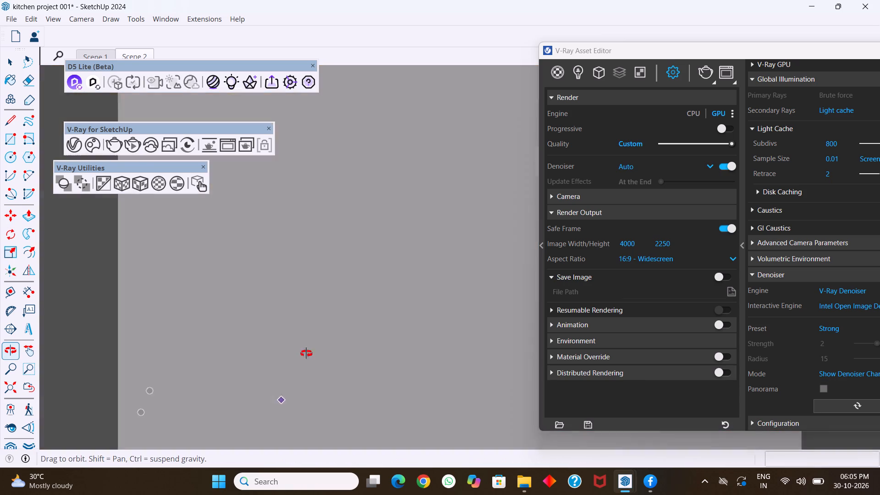
middle_drag(306, 353, 326, 313)
scroll(305, 347, down, 20)
scroll(305, 347, down, 12)
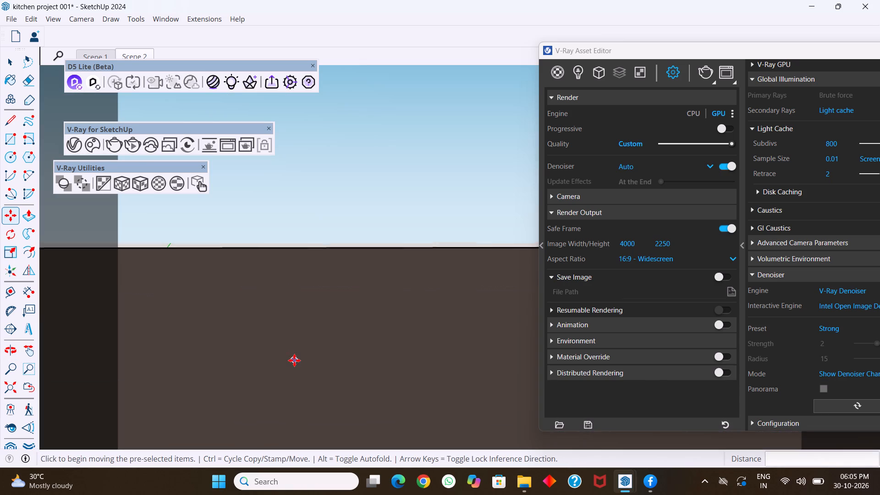
scroll(294, 360, down, 20)
scroll(294, 360, down, 20)
scroll(294, 360, down, 4)
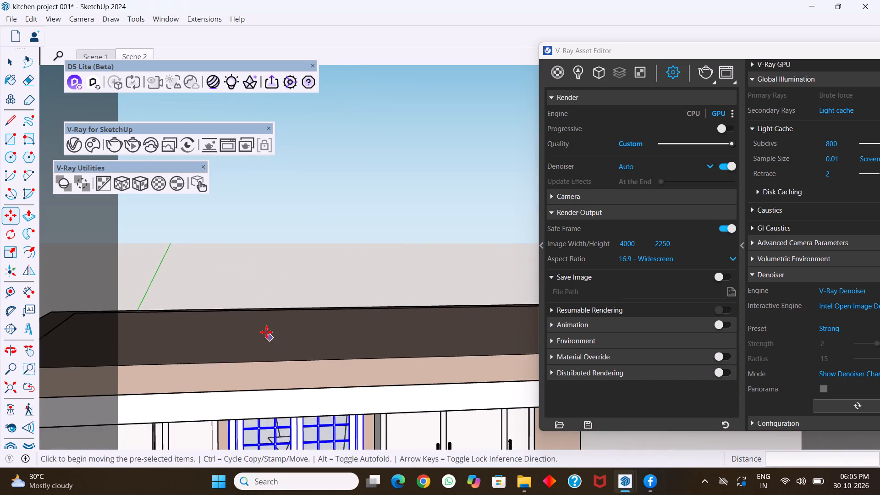
scroll(266, 332, down, 3)
middle_drag(252, 334, 383, 352)
middle_drag(272, 342, 428, 337)
scroll(404, 332, down, 9)
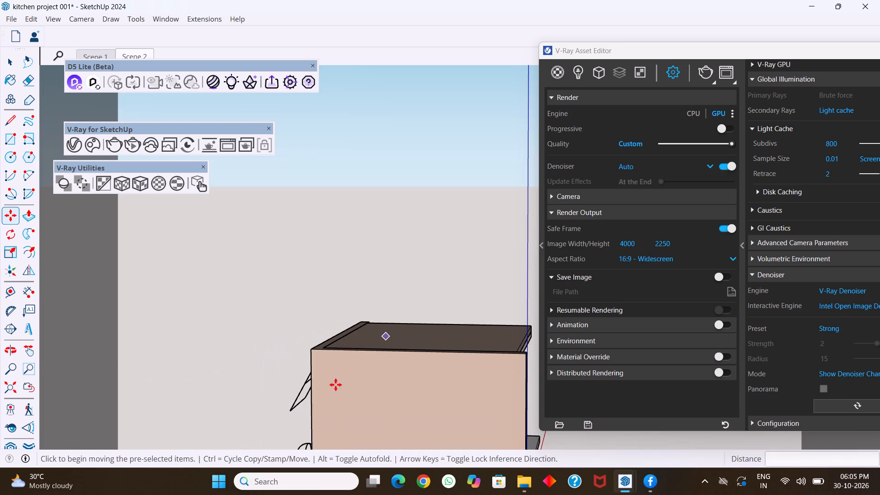
middle_drag(333, 385, 456, 408)
middle_drag(375, 401, 449, 389)
middle_drag(318, 431, 420, 419)
scroll(385, 400, up, 7)
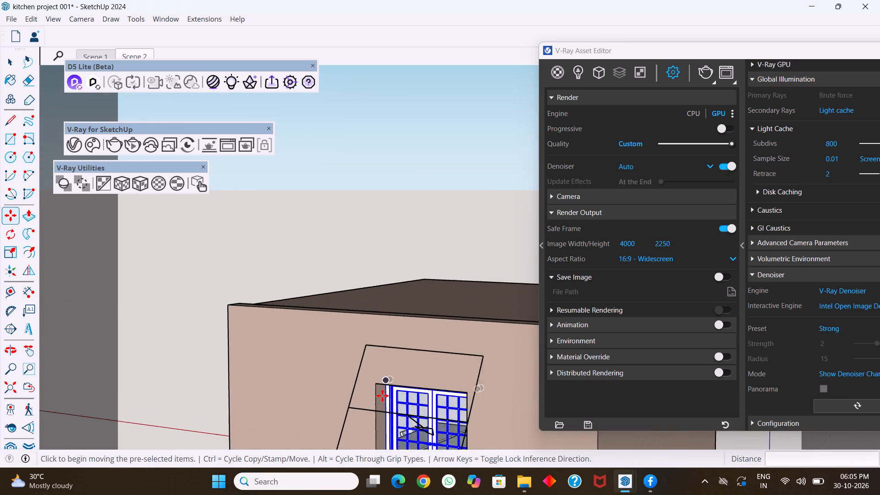
scroll(382, 396, up, 11)
middle_drag(380, 383, 435, 386)
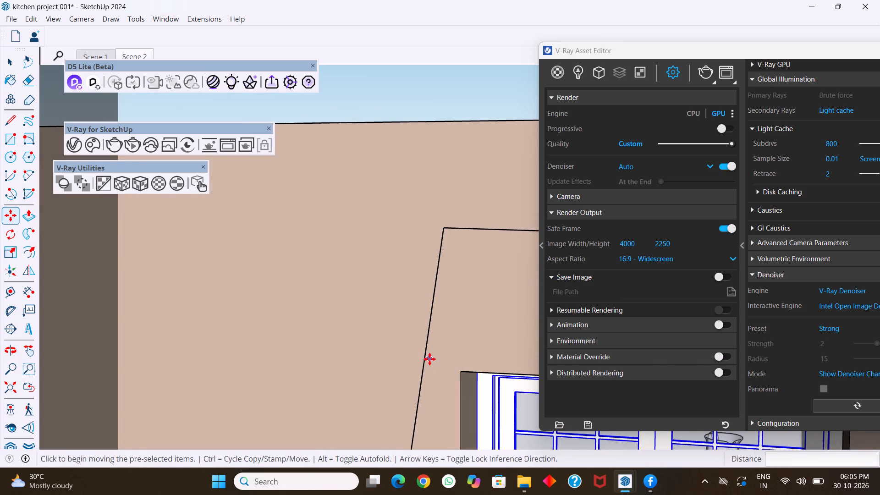
scroll(429, 359, down, 4)
middle_drag(426, 348, 259, 318)
middle_drag(312, 375, 348, 346)
scroll(346, 302, up, 6)
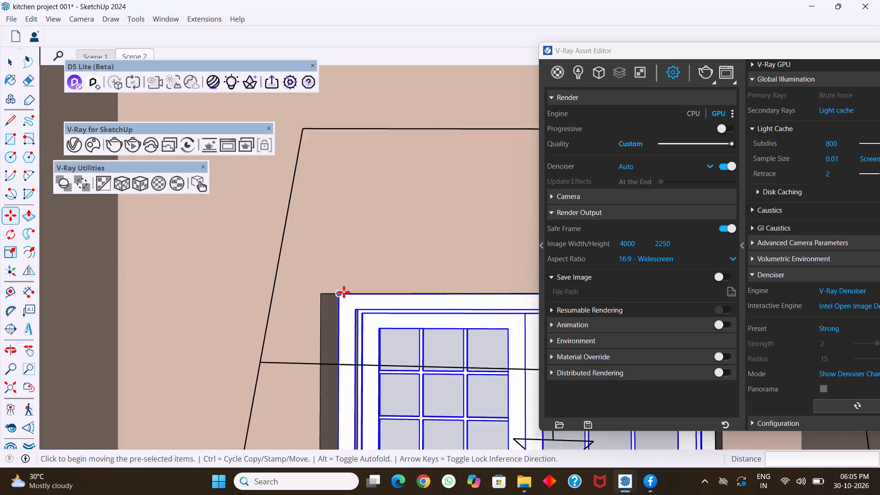
scroll(344, 292, up, 18)
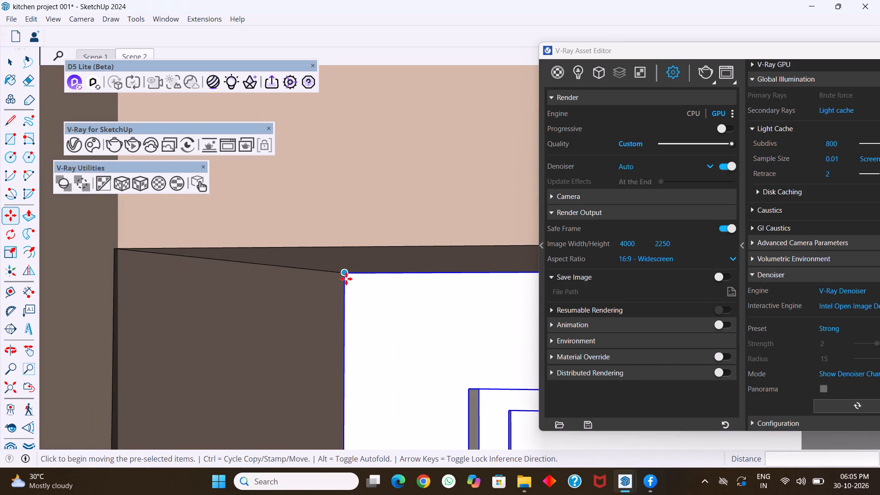
click(345, 274)
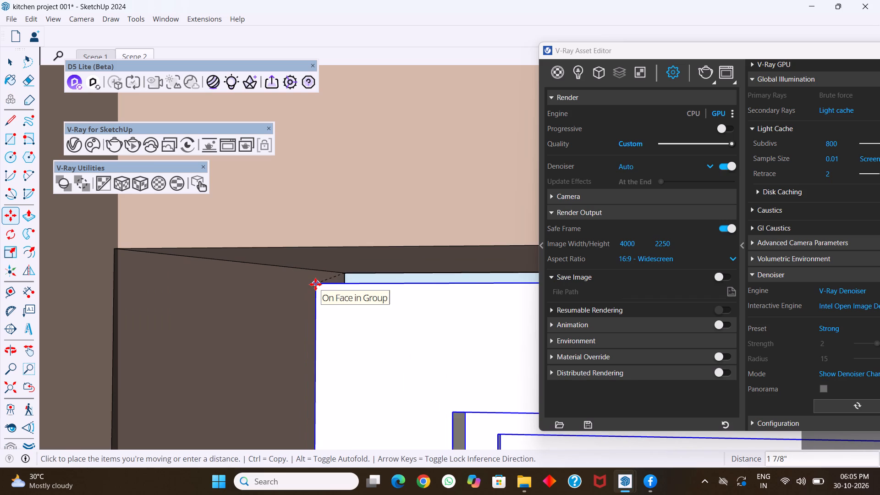
key(Left)
click(249, 278)
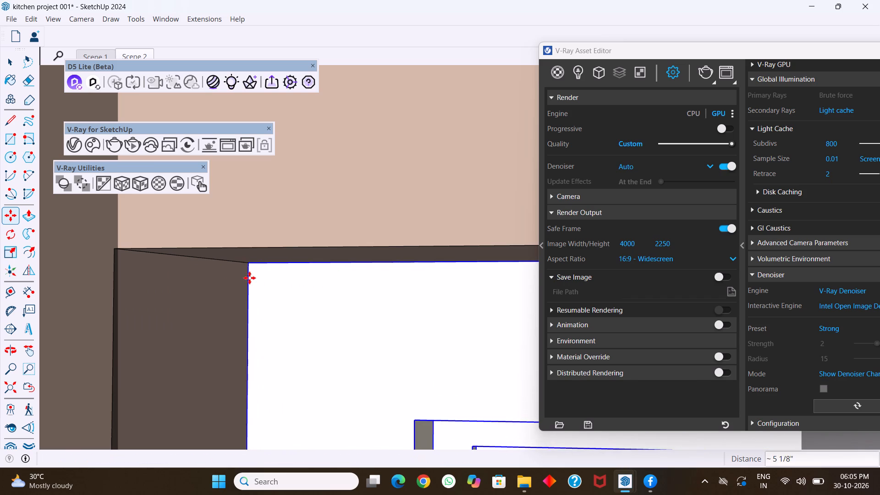
Scale the double window along the blue axis by its bottom grip up to the lower edge of the wall opening.
scroll(170, 314, down, 20)
scroll(170, 314, down, 9)
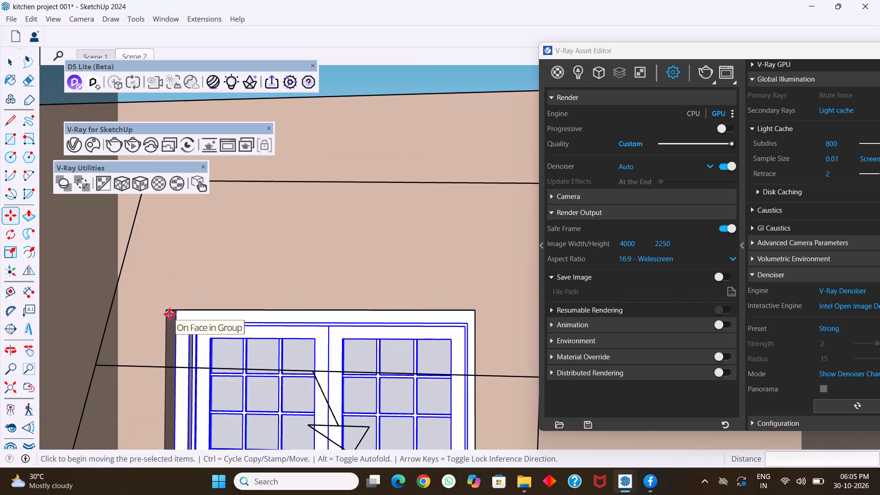
scroll(170, 314, down, 2)
middle_drag(302, 375, 343, 379)
key(s)
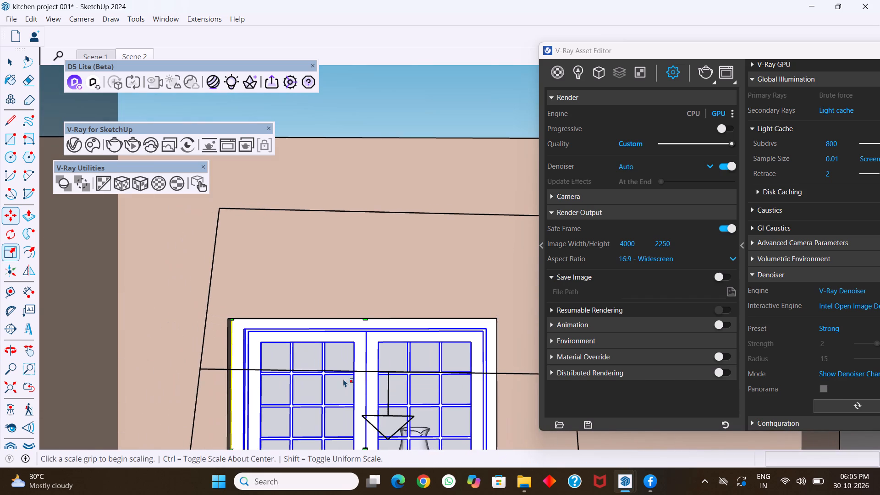
middle_drag(412, 304, 396, 243)
scroll(389, 363, down, 6)
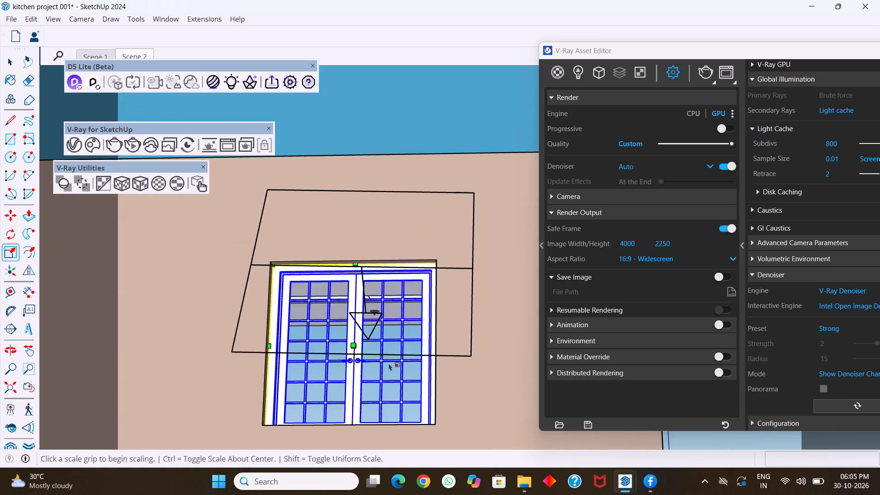
scroll(389, 363, down, 2)
middle_drag(380, 395, 384, 417)
key(k)
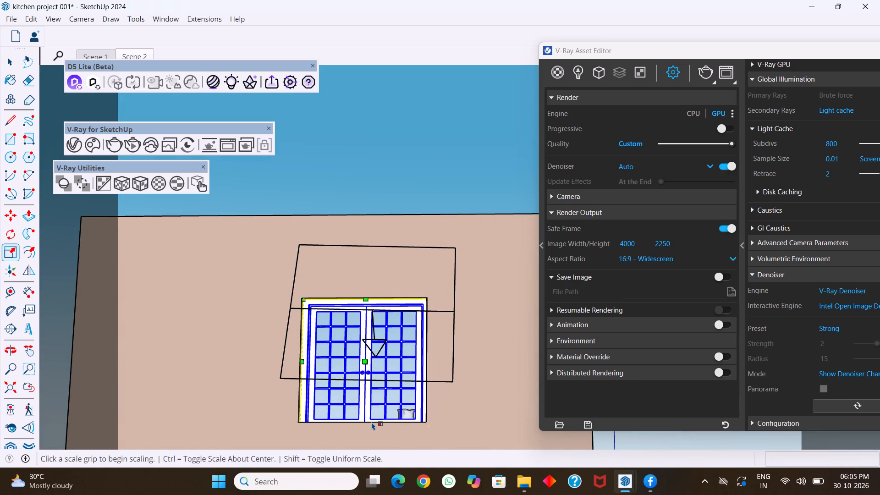
scroll(372, 422, up, 3)
scroll(367, 429, up, 19)
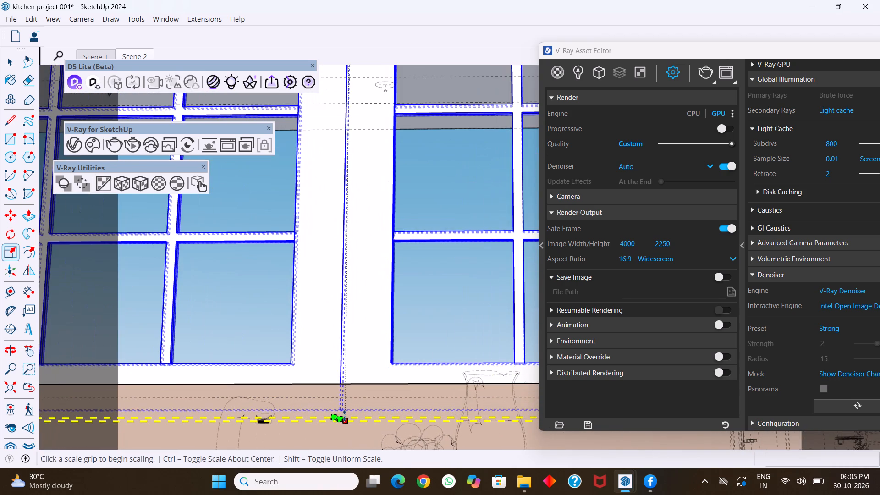
click(344, 415)
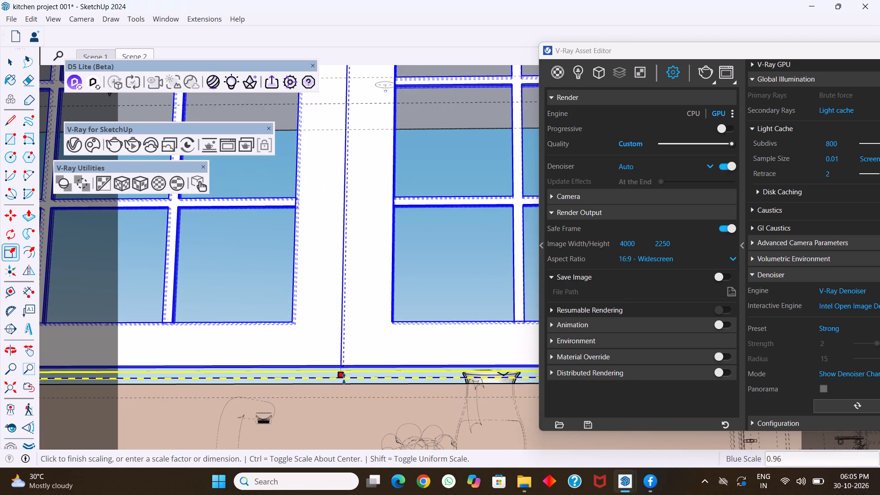
click(344, 386)
scroll(329, 410, down, 10)
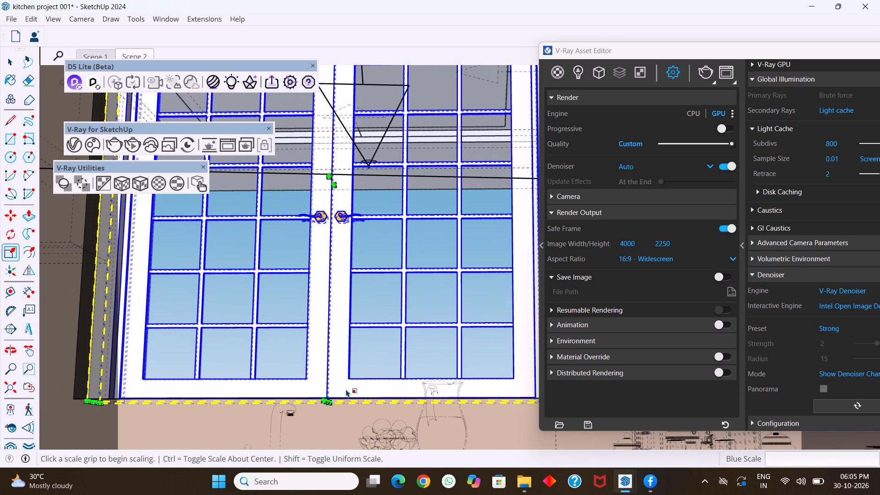
Inspect the window's fit in the wall opening from outside with back edges shown, and clear the selection.
key(k)
scroll(301, 376, down, 9)
middle_drag(328, 348, 382, 381)
middle_drag(410, 346, 429, 368)
scroll(486, 366, up, 10)
key(k)
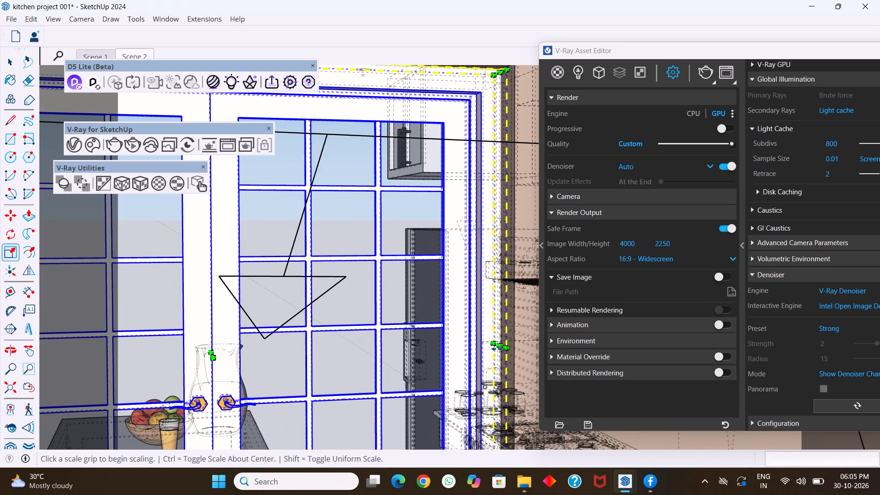
scroll(497, 349, up, 4)
scroll(343, 375, down, 15)
middle_drag(211, 382, 179, 387)
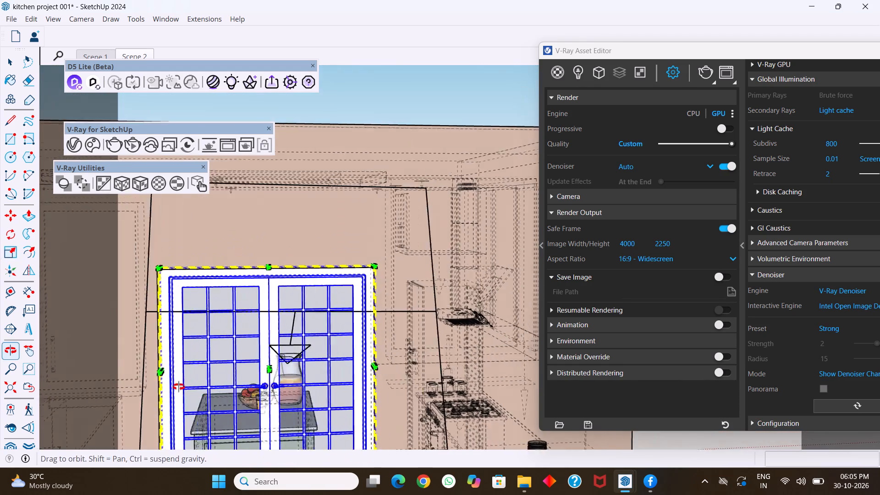
middle_drag(179, 387, 177, 387)
middle_drag(232, 281, 242, 307)
key(space)
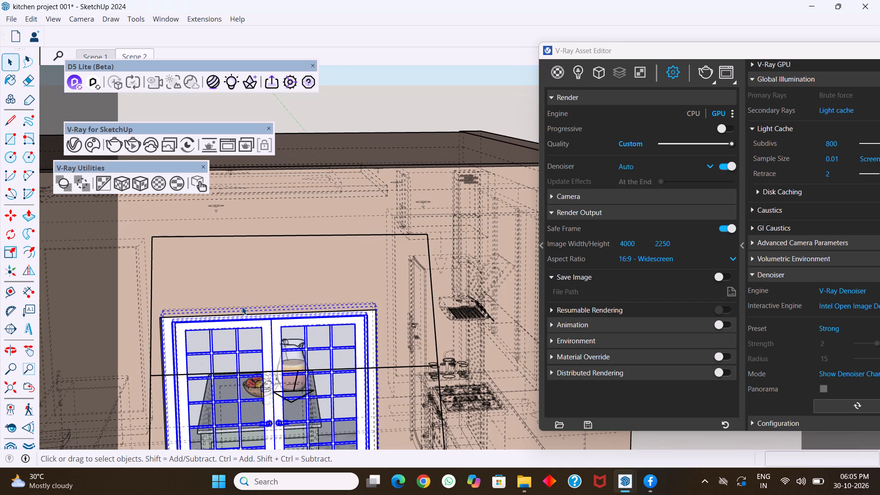
key(k)
scroll(242, 307, down, 10)
click(461, 403)
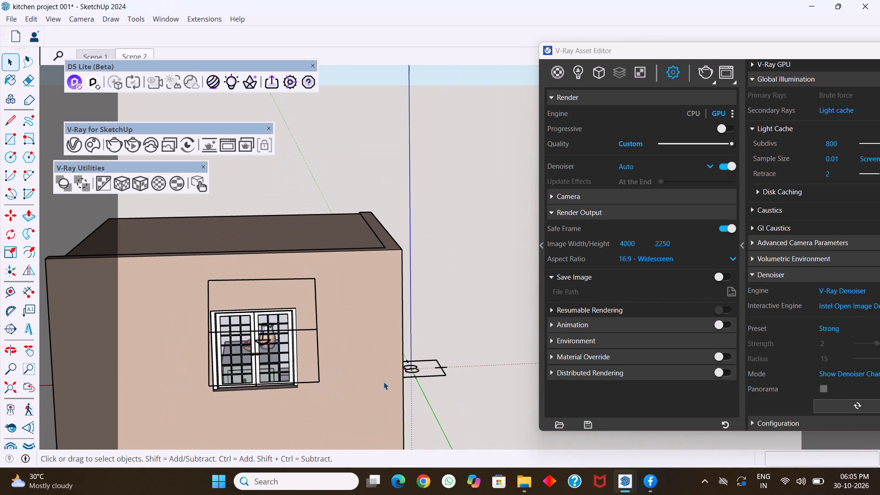
Delete the two bar handles from the double-door upper cabinet between the corner and the window.
middle_drag(269, 349, 346, 336)
middle_drag(248, 351, 375, 335)
middle_drag(226, 342, 327, 336)
middle_drag(247, 349, 361, 346)
middle_drag(276, 355, 364, 371)
scroll(302, 358, up, 7)
middle_drag(313, 371, 367, 363)
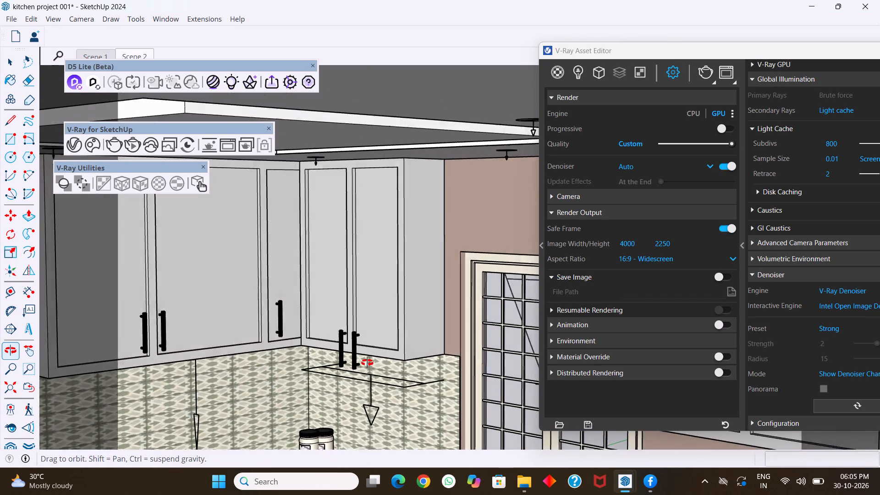
middle_drag(367, 363, 378, 361)
middle_drag(312, 371, 384, 362)
click(291, 378)
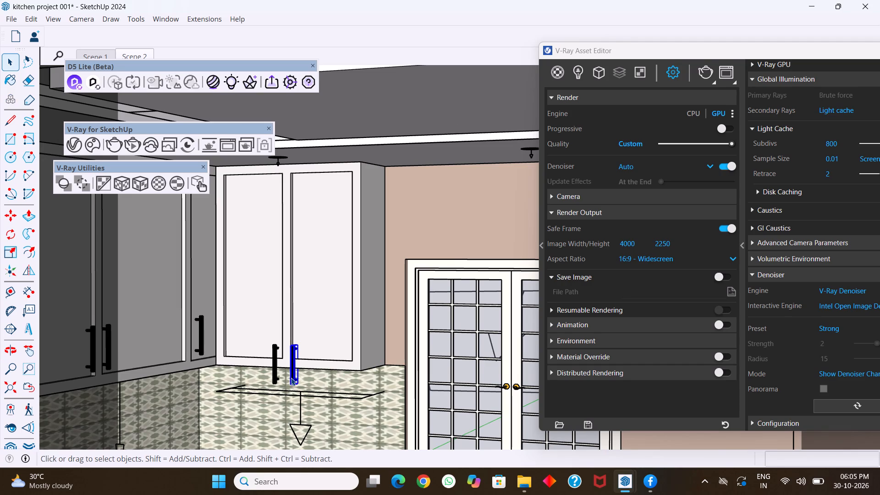
key(Delete)
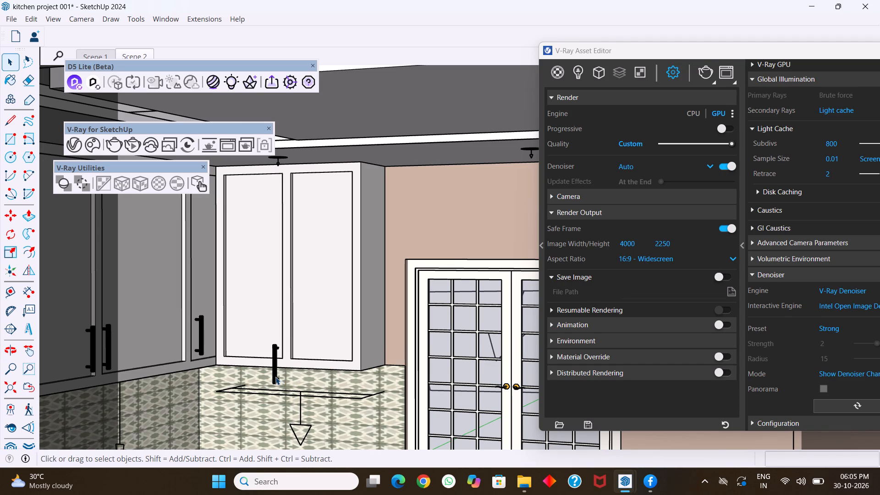
click(275, 377)
key(Delete)
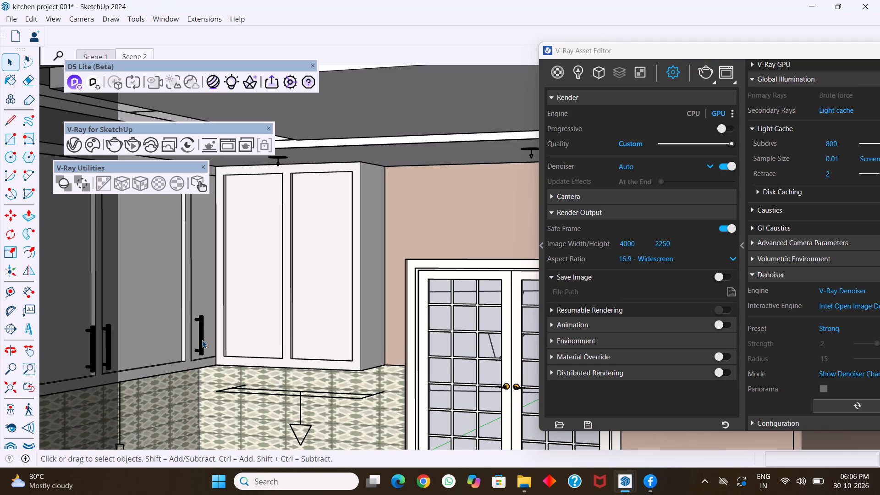
Select and delete the remaining upper-cabinet bar handles: above the fridge, on both sides of the range hood, and beside the window.
click(202, 340)
scroll(376, 293, down, 9)
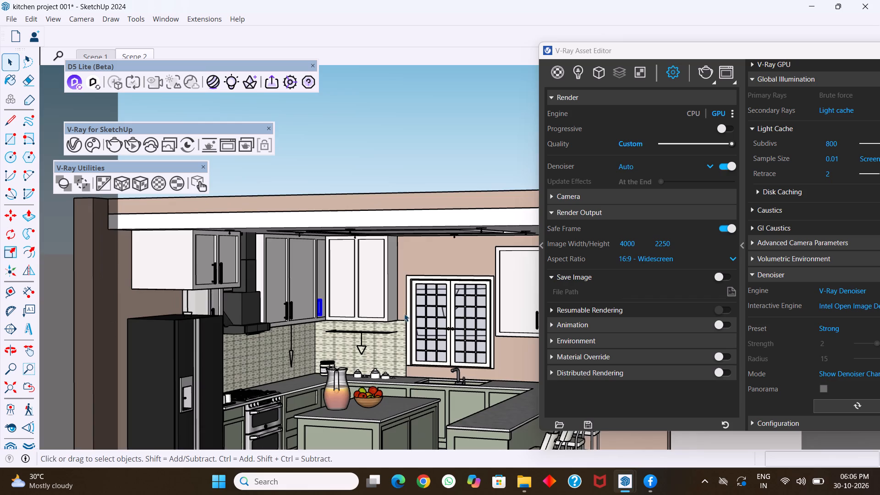
middle_drag(401, 315, 288, 376)
middle_drag(293, 373, 238, 322)
middle_drag(255, 319, 246, 318)
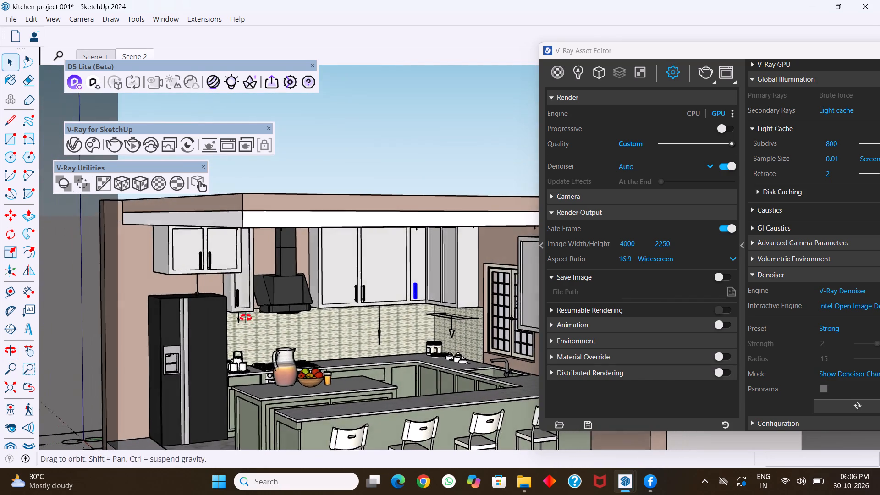
middle_drag(246, 318, 241, 317)
scroll(233, 281, up, 5)
shift+click(186, 256)
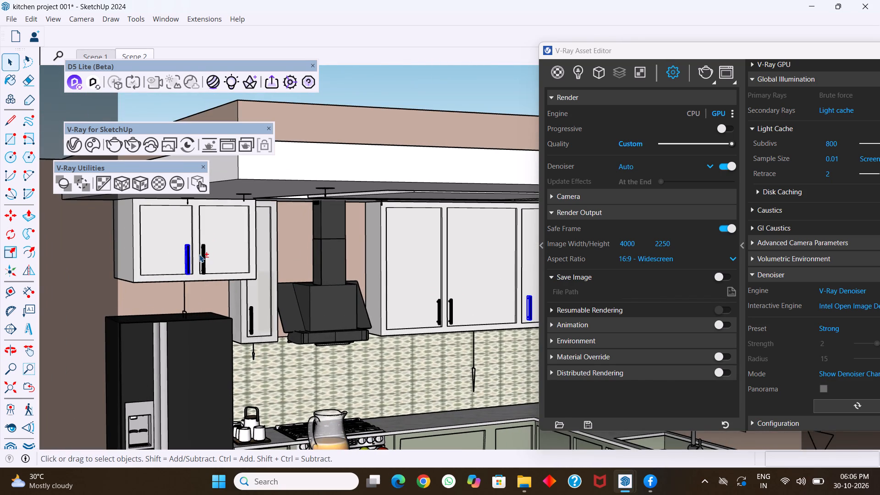
shift+click(200, 254)
shift+click(203, 254)
shift+click(199, 251)
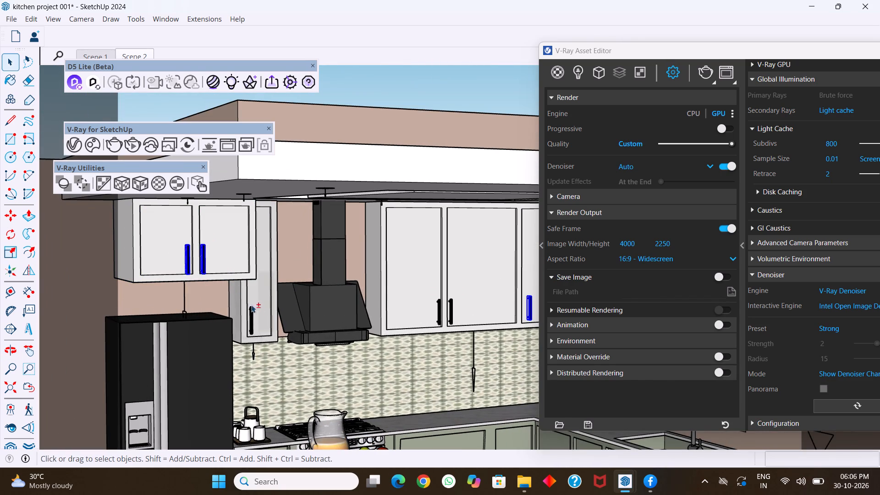
shift+click(253, 316)
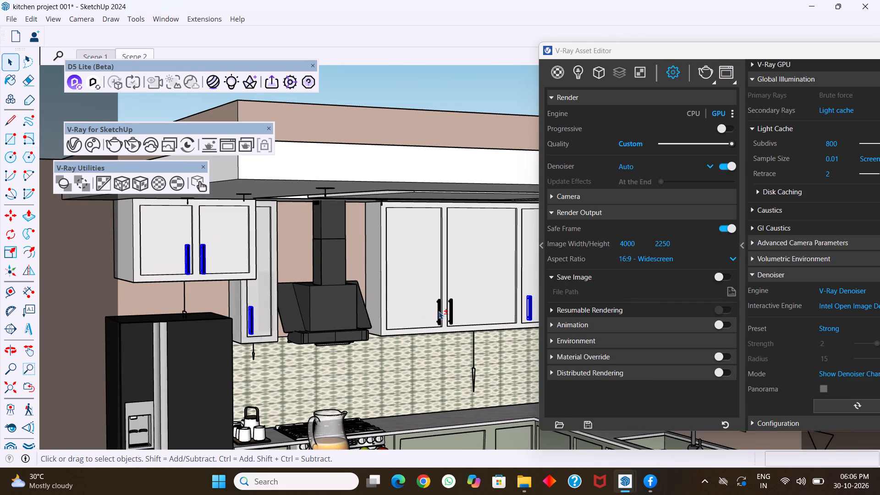
shift+click(439, 311)
shift+click(453, 307)
shift+scroll(254, 320, down, 4)
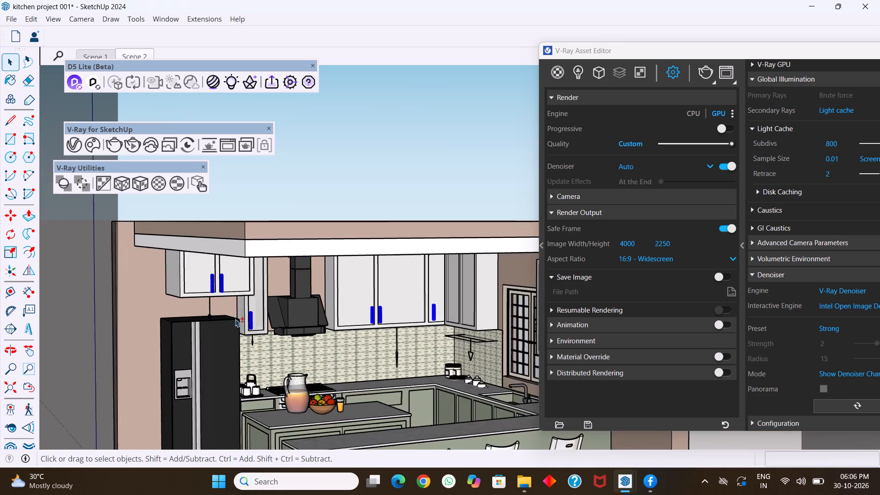
shift+scroll(235, 319, down, 4)
middle_drag(296, 337, 391, 336)
shift+middle_drag(377, 279, 247, 277)
middle_drag(297, 357, 374, 343)
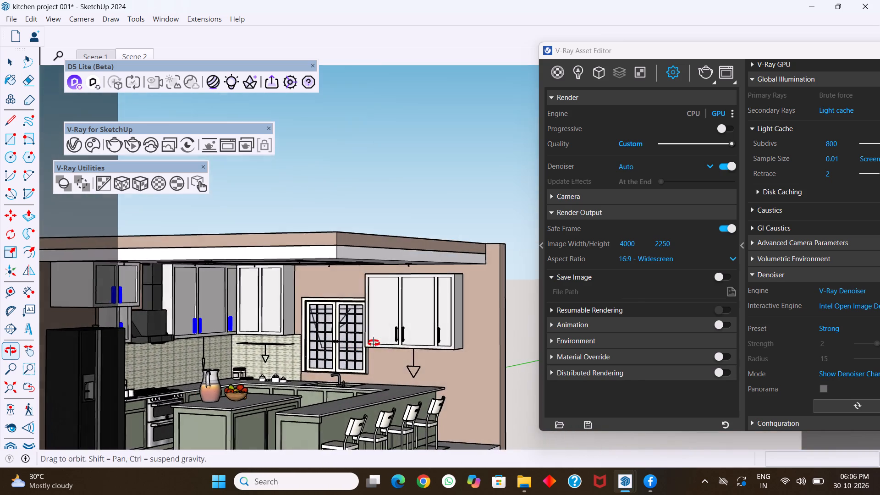
middle_drag(374, 343, 374, 343)
scroll(389, 327, up, 7)
shift+scroll(493, 351, up, 3)
shift+click(495, 350)
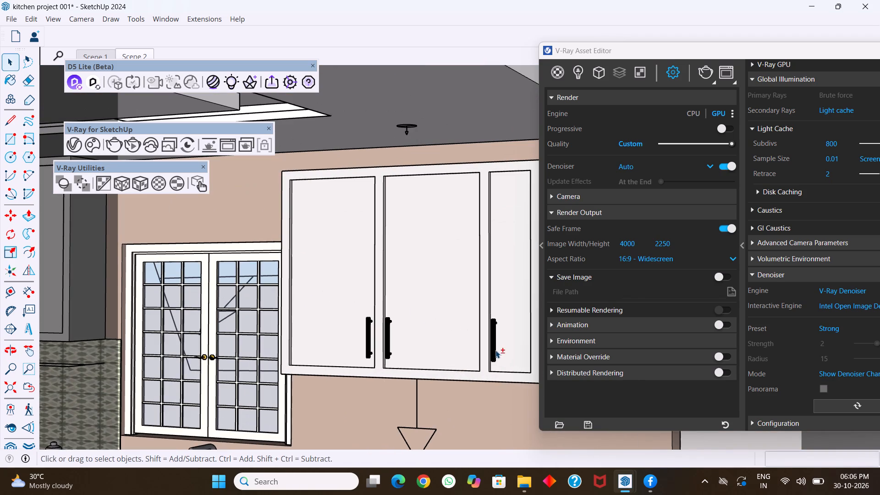
shift+click(387, 332)
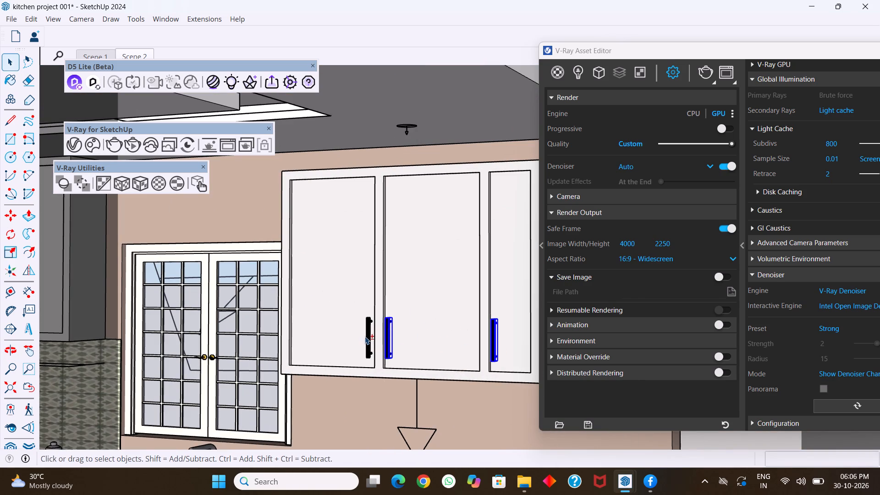
shift+click(367, 336)
key(Delete)
Open 3D Warehouse and search its models for "knobs".
scroll(367, 336, down, 13)
middle_click(396, 379)
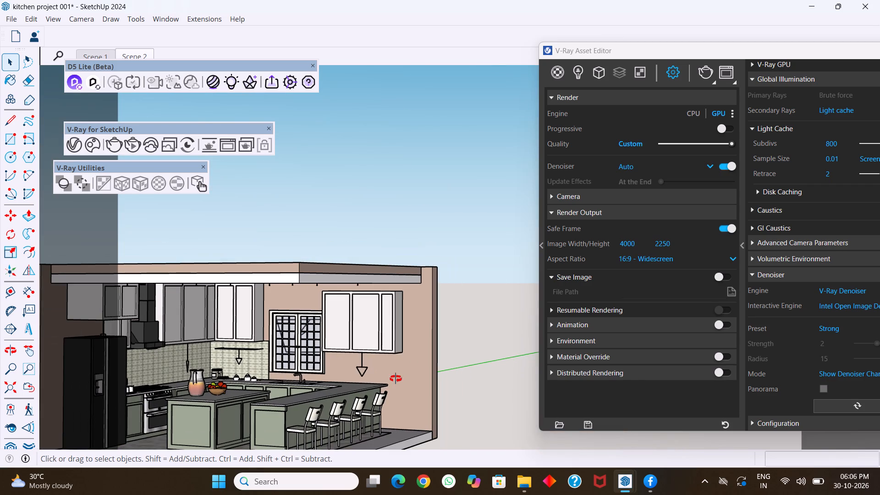
click(169, 16)
click(199, 107)
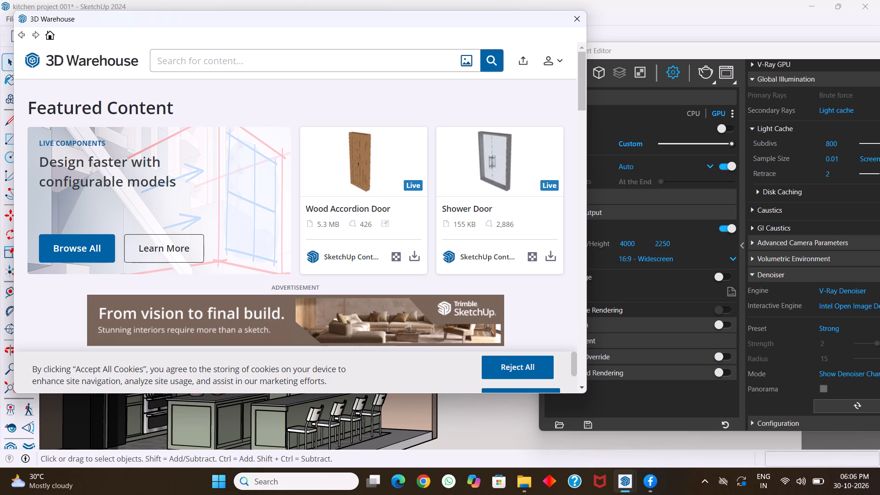
text(kno)
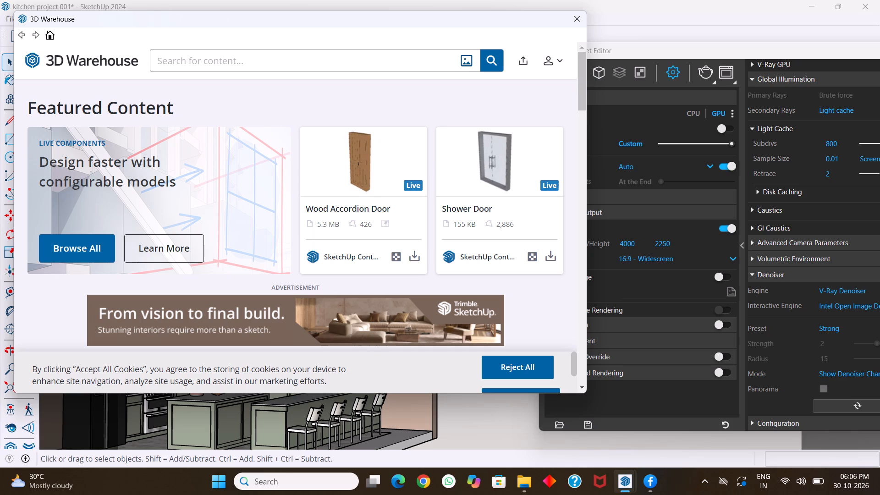
click(194, 62)
key(k)
text(no)
key(b)
key(s)
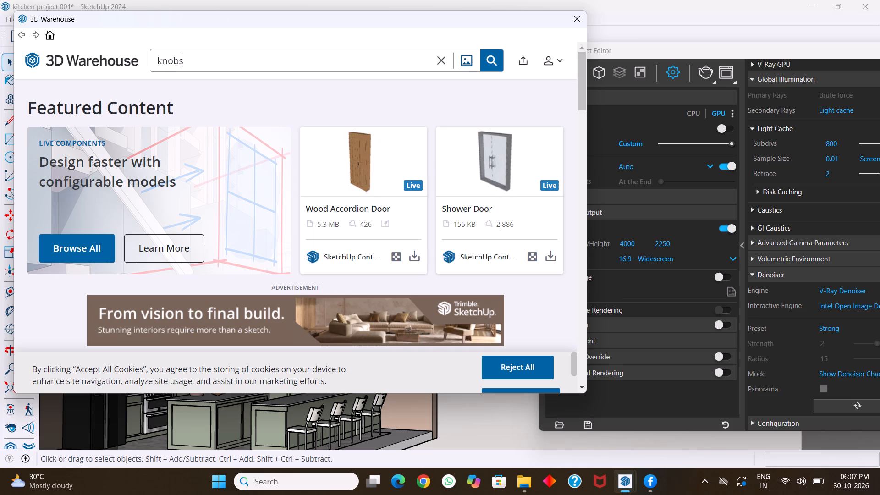
key(Return)
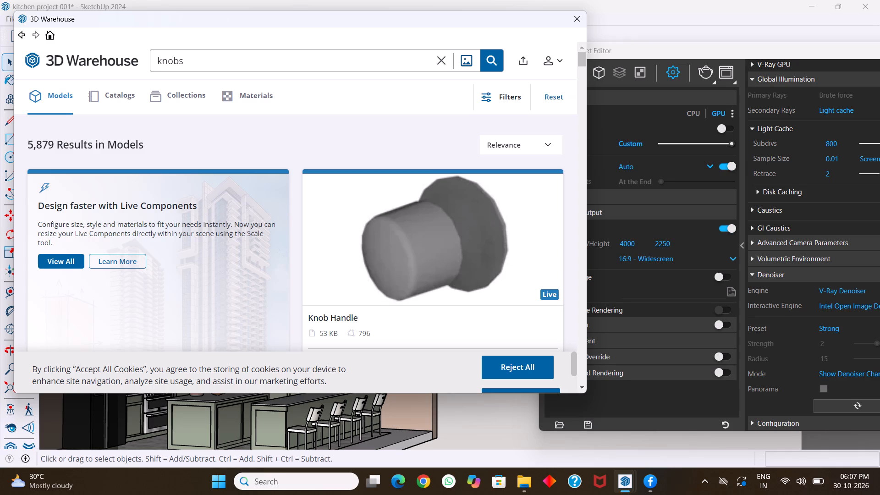
Browse the knob search results and compare the models for one that suits the upper-cabinet doors.
scroll(194, 62, down, 7)
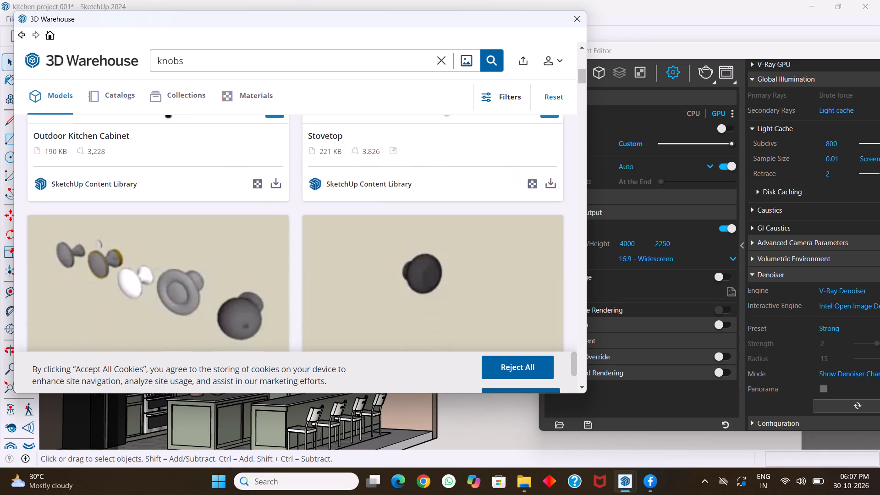
scroll(194, 62, down, 3)
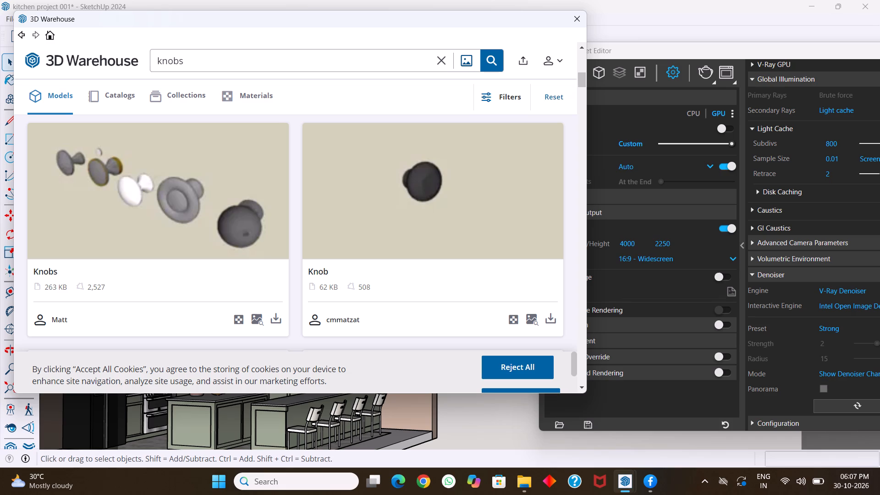
scroll(194, 62, down, 2)
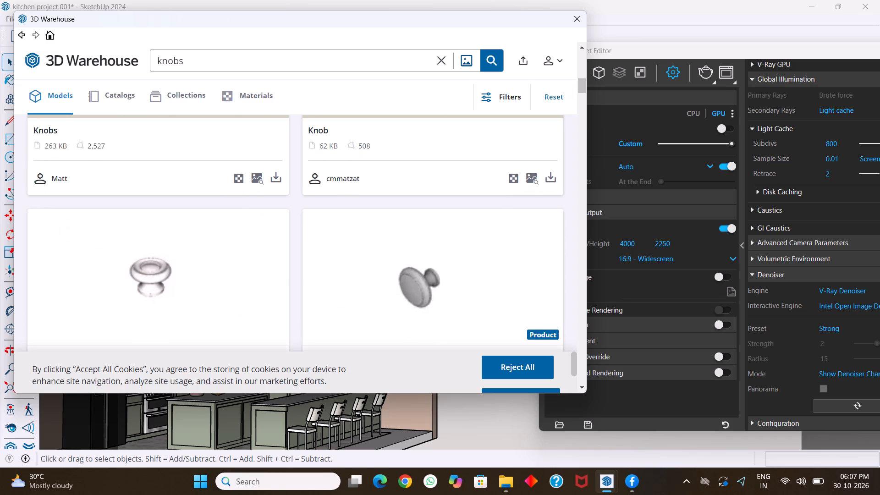
scroll(194, 62, down, 4)
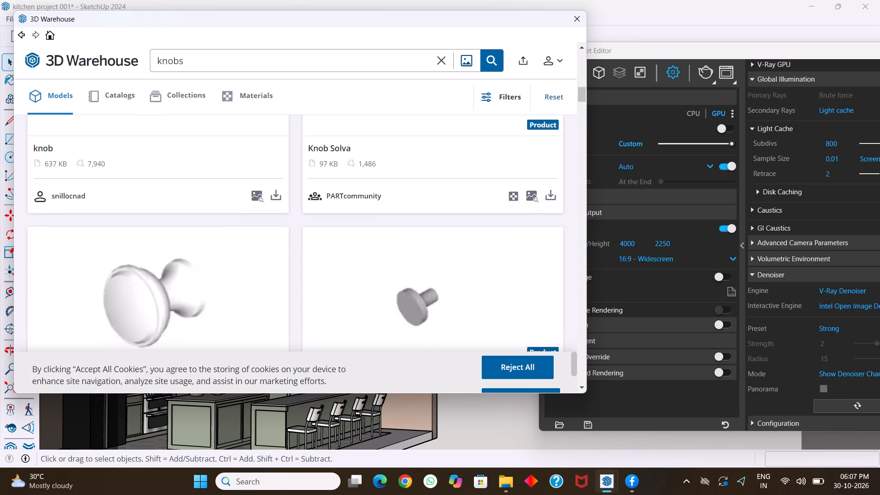
scroll(194, 62, down, 2)
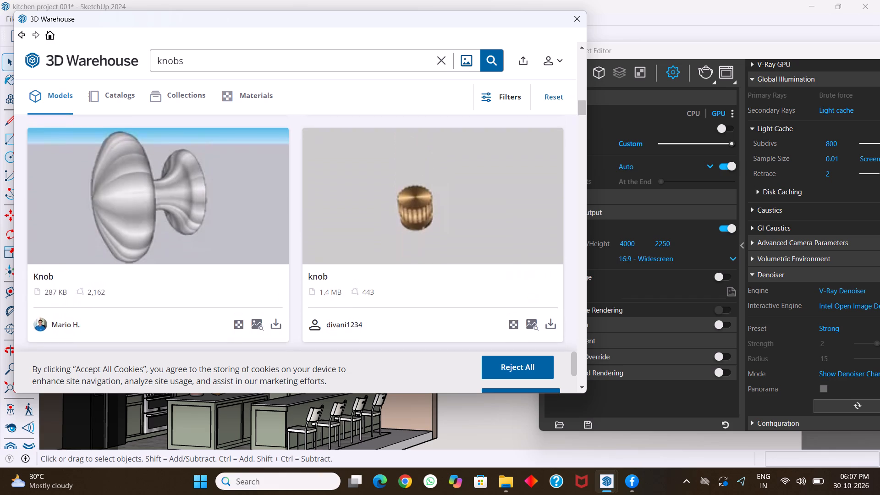
scroll(159, 66, down, 3)
scroll(159, 66, up, 5)
scroll(159, 66, down, 3)
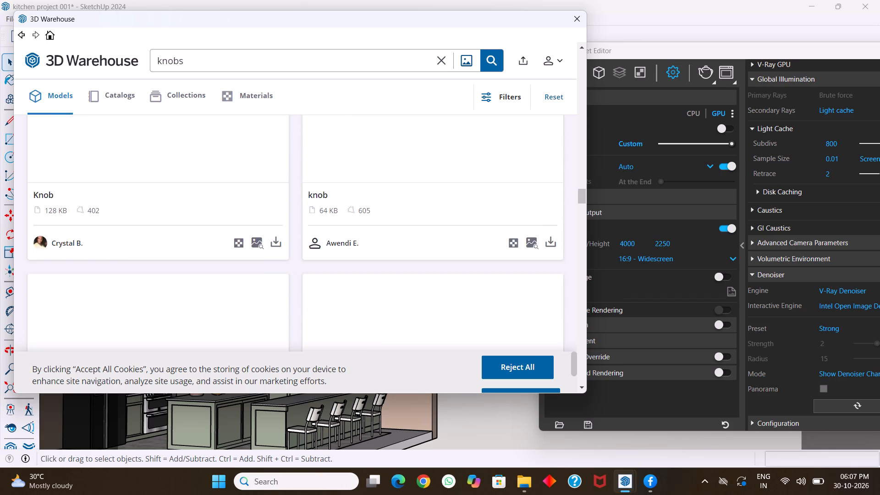
scroll(159, 66, up, 5)
scroll(159, 66, down, 1)
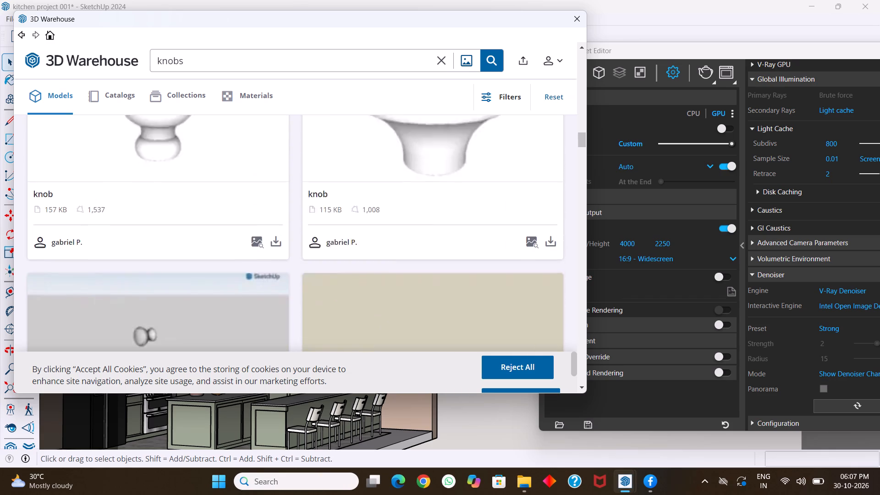
scroll(159, 66, down, 1)
scroll(159, 66, up, 4)
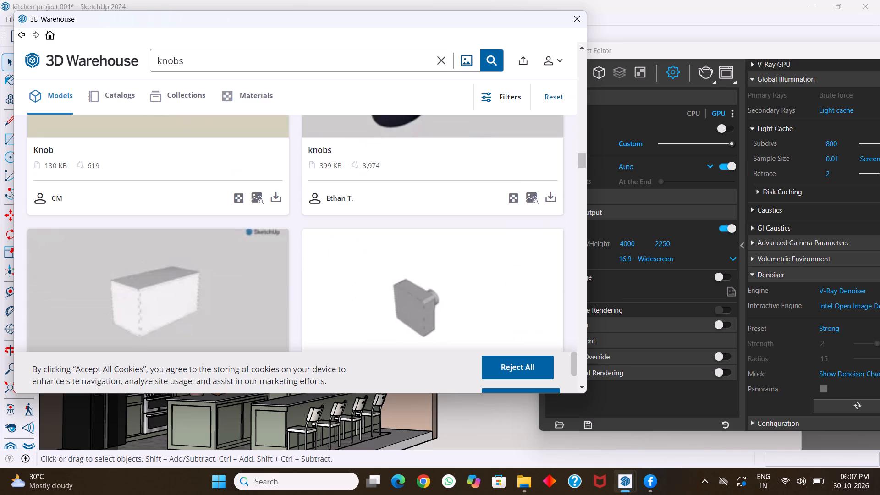
scroll(159, 66, down, 1)
scroll(159, 66, up, 3)
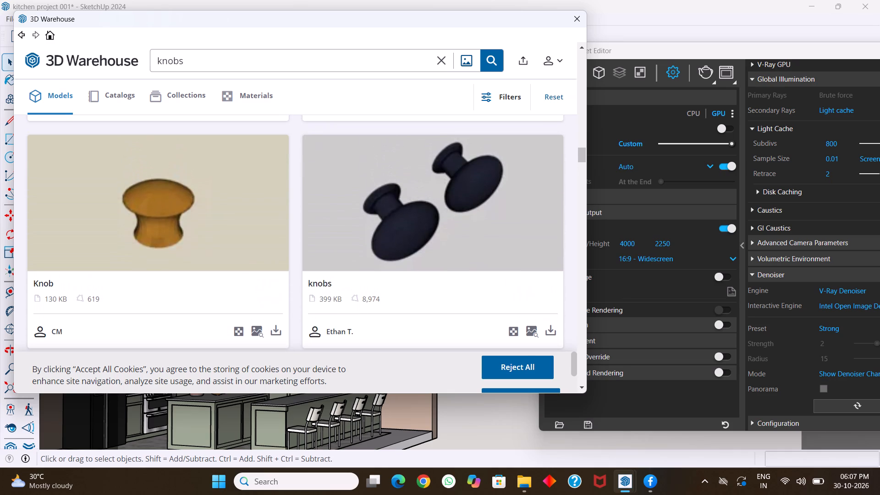
scroll(159, 66, up, 1)
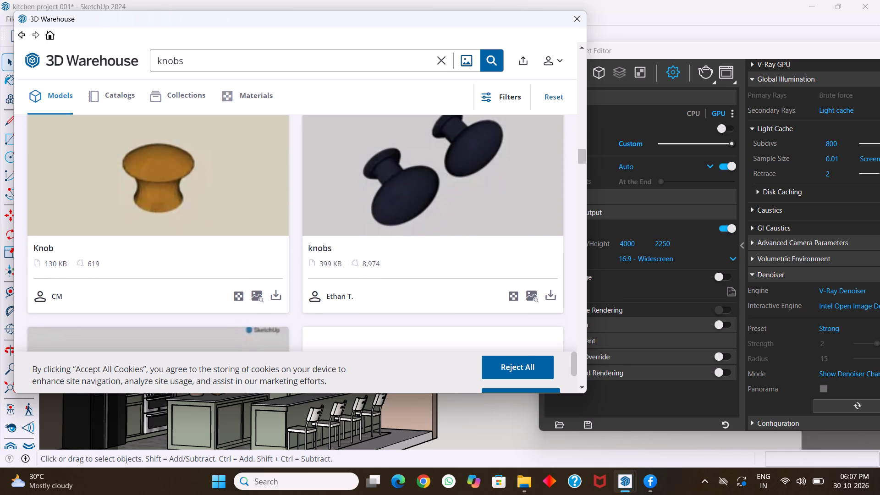
scroll(159, 66, down, 1)
scroll(159, 66, up, 9)
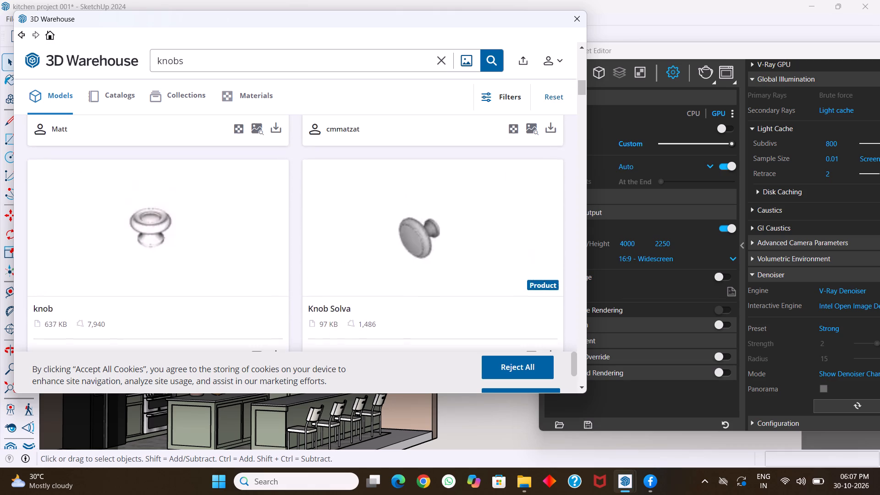
scroll(159, 66, up, 2)
scroll(159, 66, down, 1)
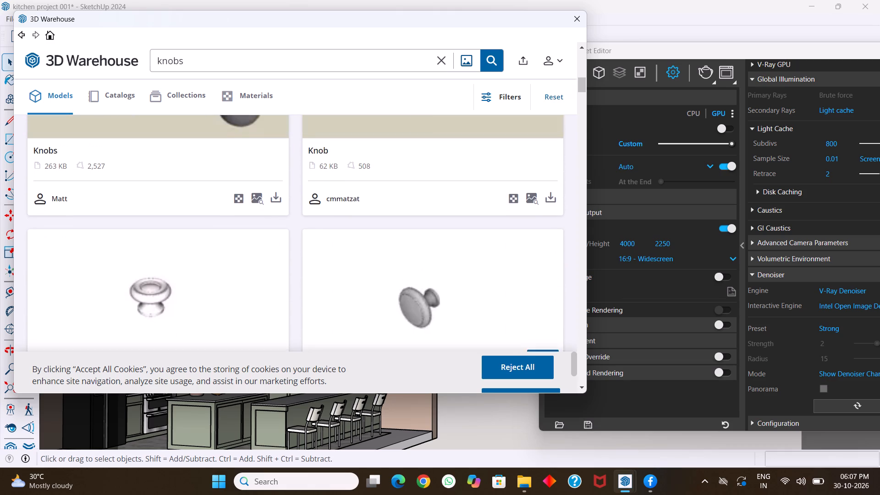
scroll(159, 66, down, 5)
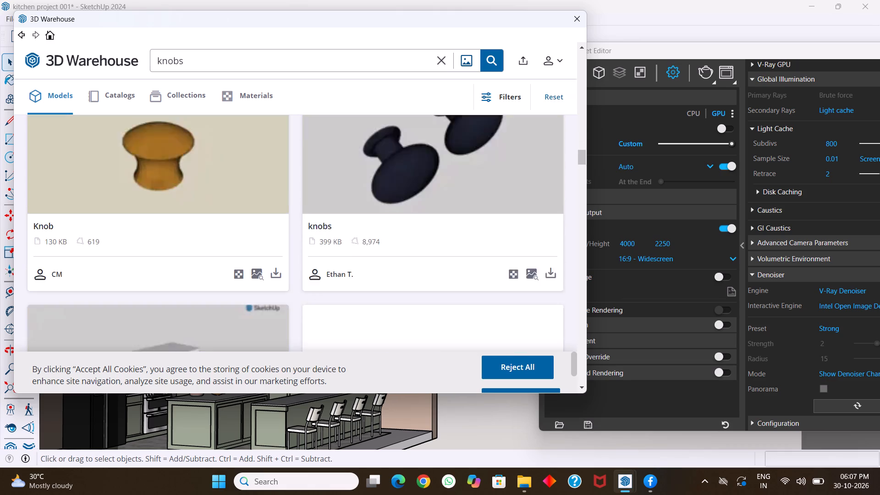
scroll(159, 66, up, 1)
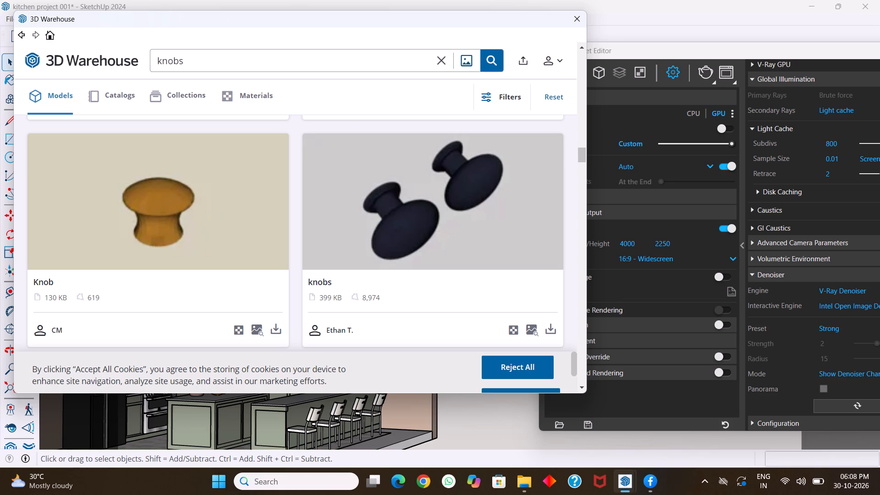
scroll(159, 66, down, 5)
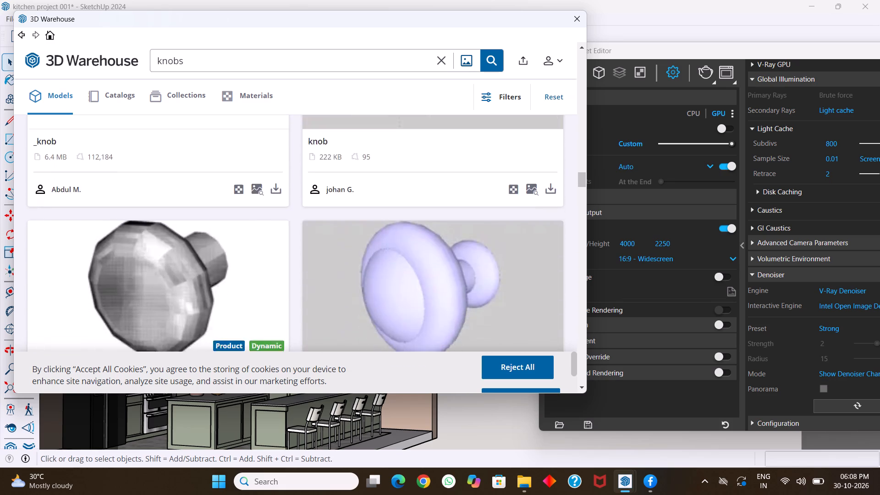
scroll(159, 66, down, 3)
scroll(159, 66, up, 4)
scroll(159, 66, down, 1)
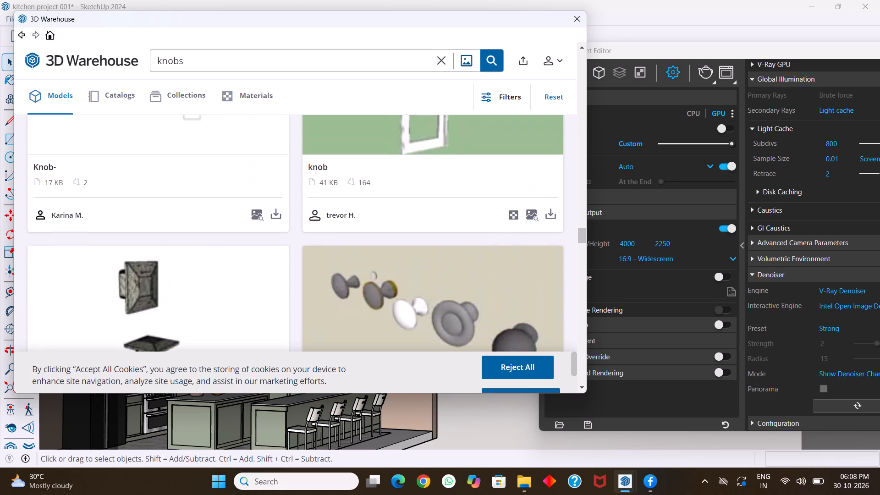
scroll(159, 66, down, 1)
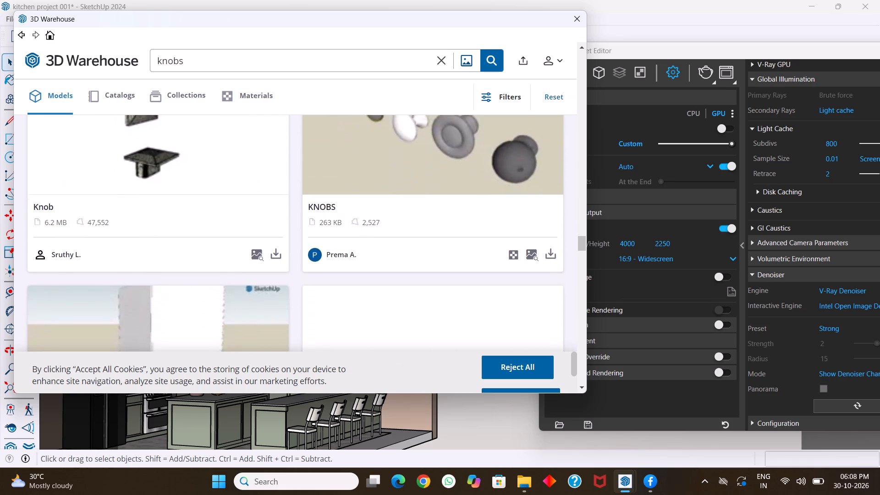
scroll(159, 66, down, 3)
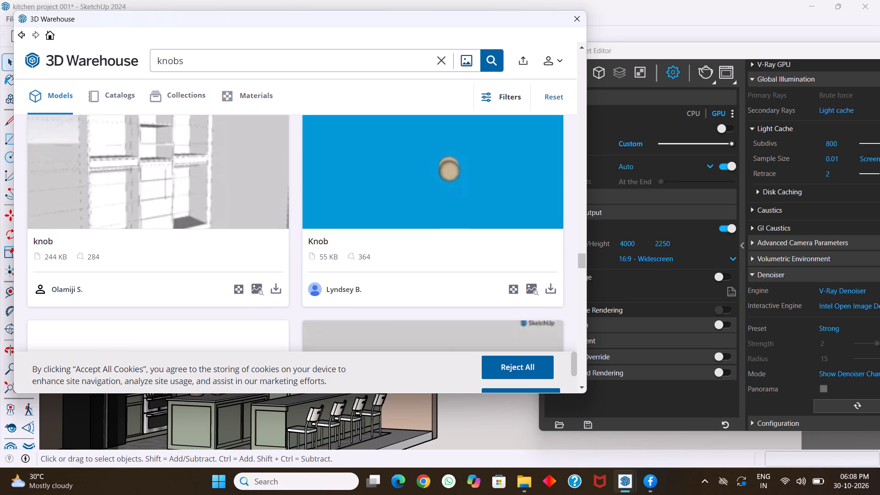
scroll(159, 66, down, 4)
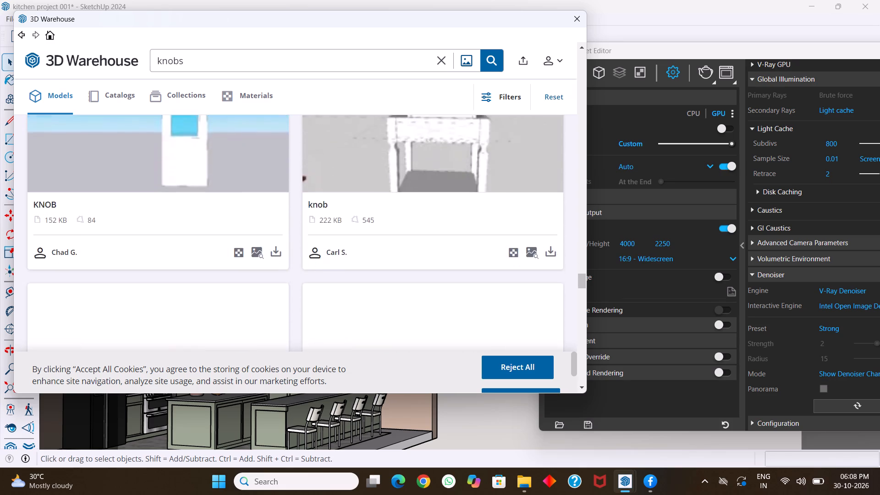
scroll(159, 66, down, 1)
scroll(159, 66, up, 2)
scroll(159, 66, down, 2)
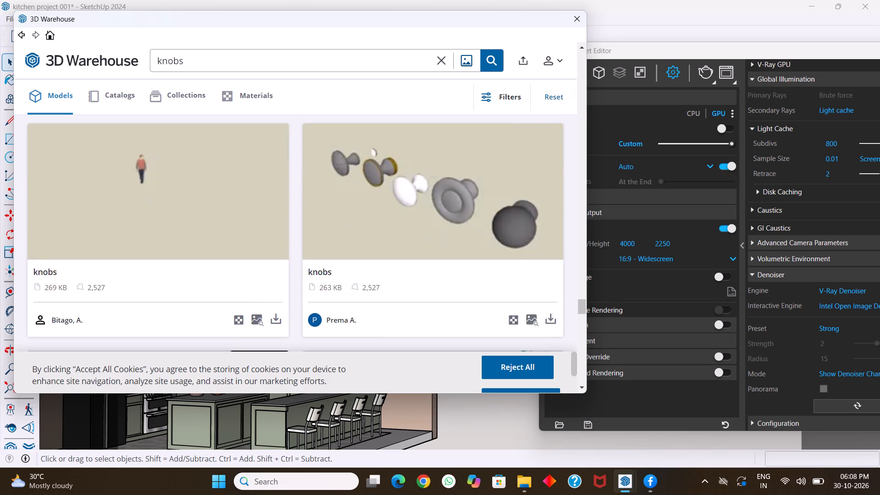
scroll(159, 66, down, 4)
scroll(159, 66, up, 1)
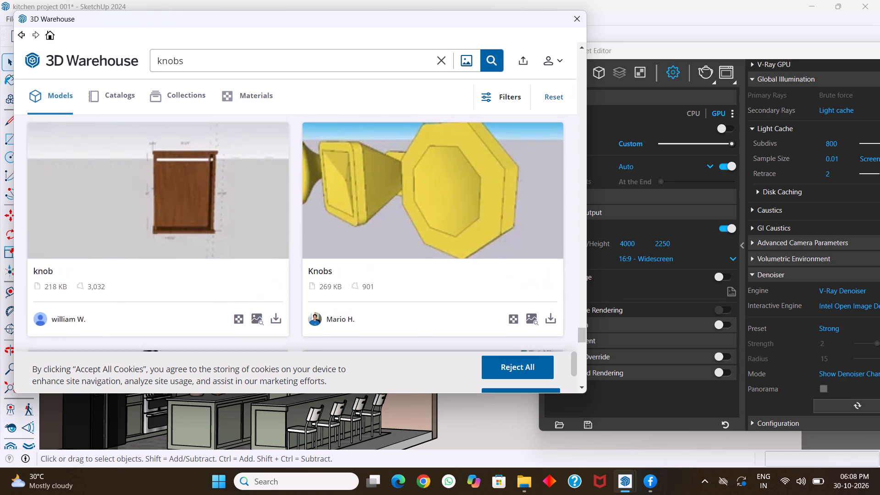
scroll(159, 66, down, 3)
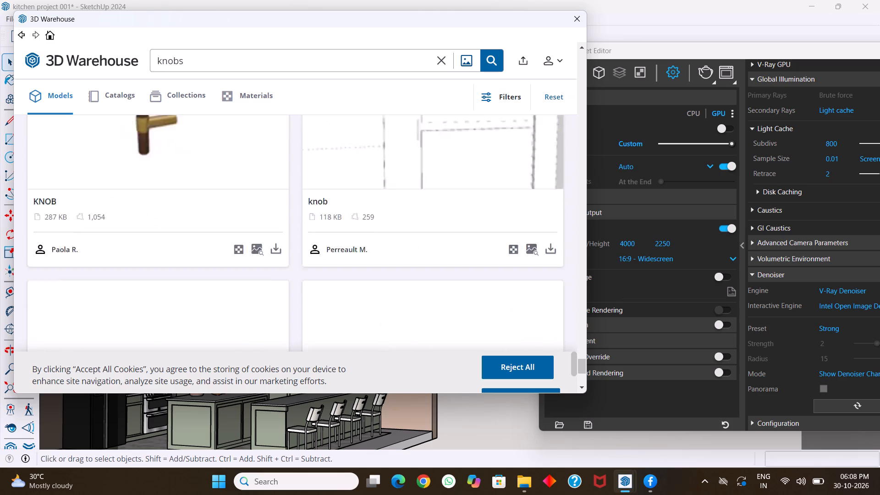
scroll(159, 66, up, 7)
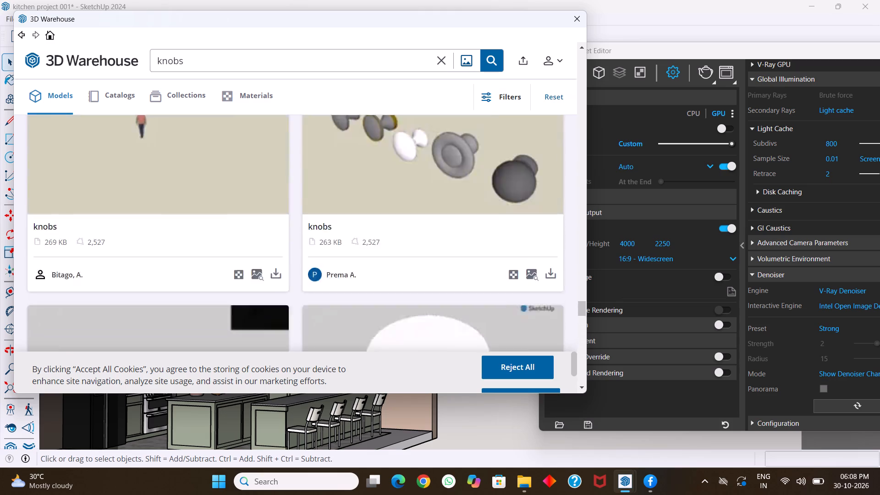
scroll(159, 66, up, 5)
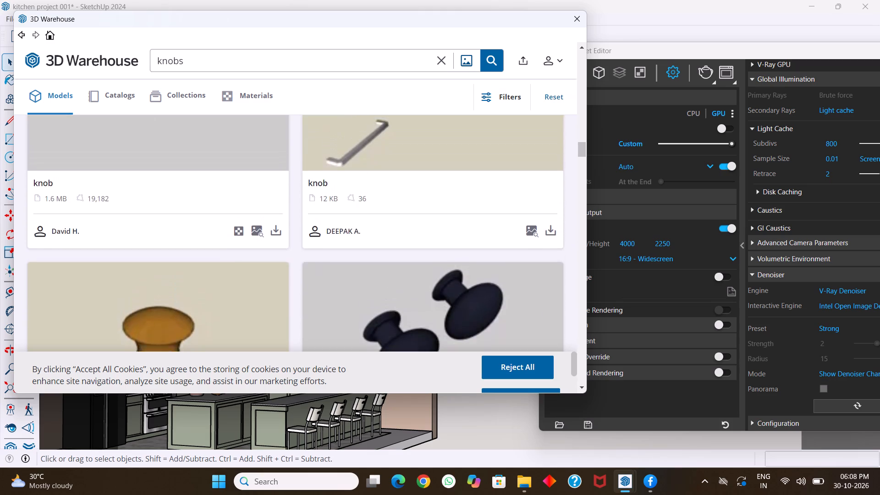
scroll(159, 66, up, 8)
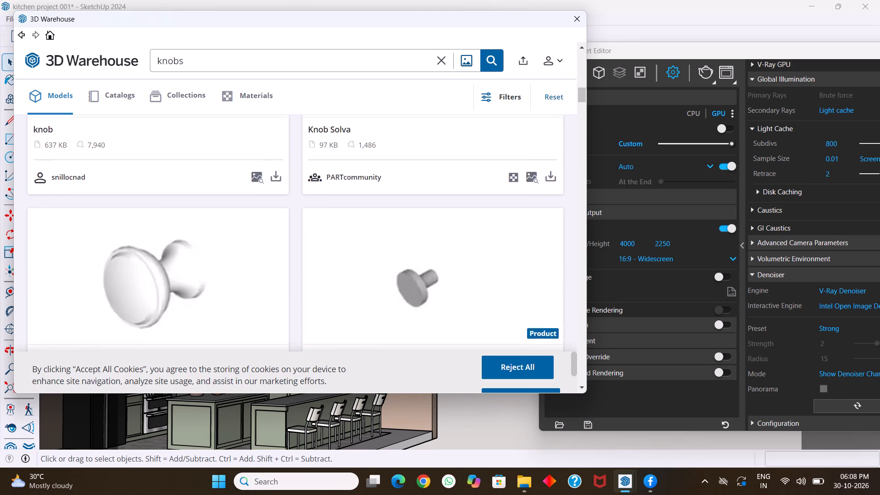
scroll(159, 66, up, 2)
scroll(159, 66, down, 1)
scroll(159, 66, up, 2)
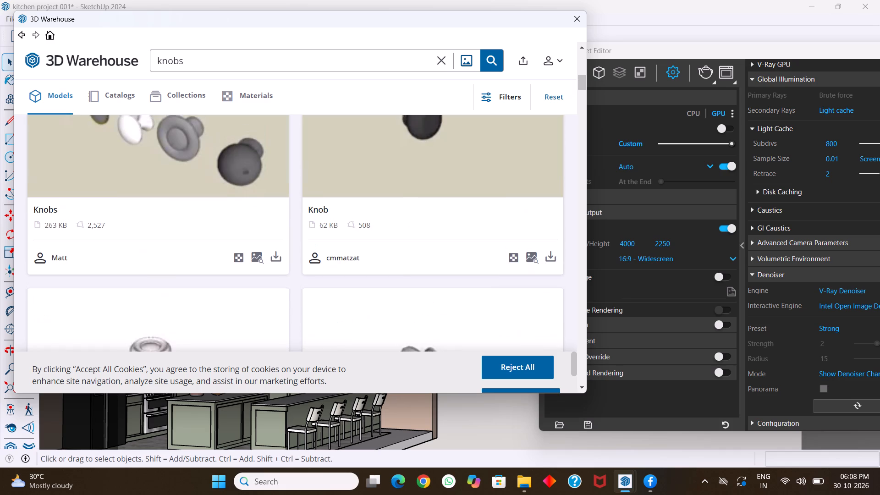
scroll(159, 66, up, 1)
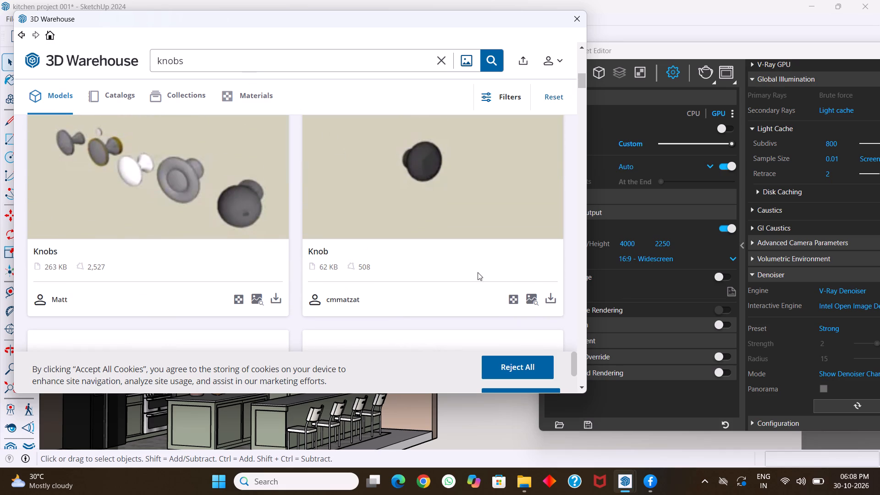
Load the dark round 62 KB "Knob" into the model and place it near the bottom of the narrow upper-cabinet door beside the window.
click(551, 297)
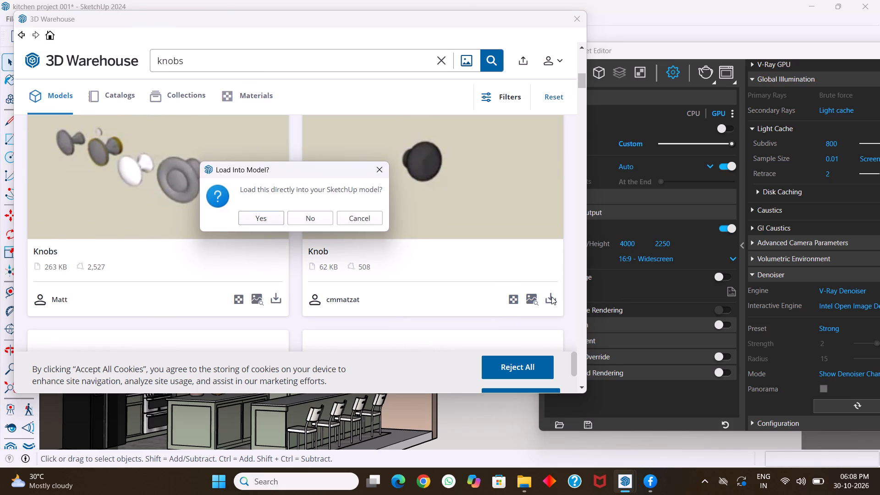
click(262, 215)
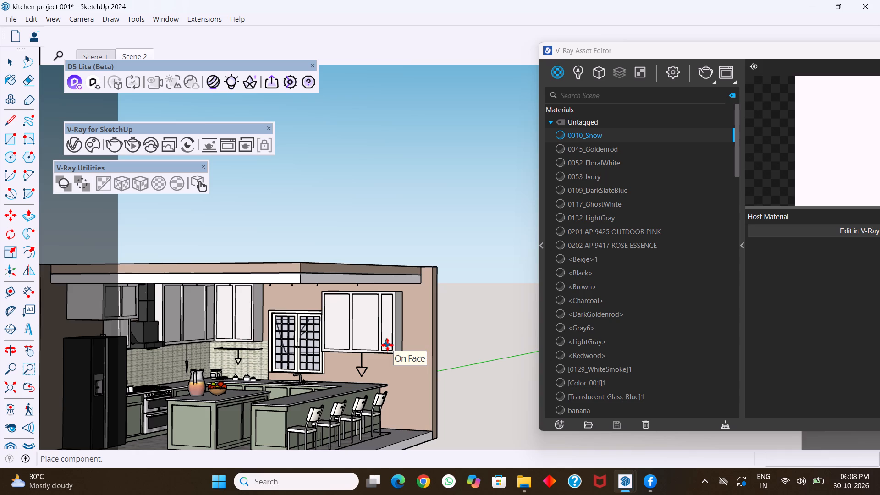
scroll(406, 372, up, 9)
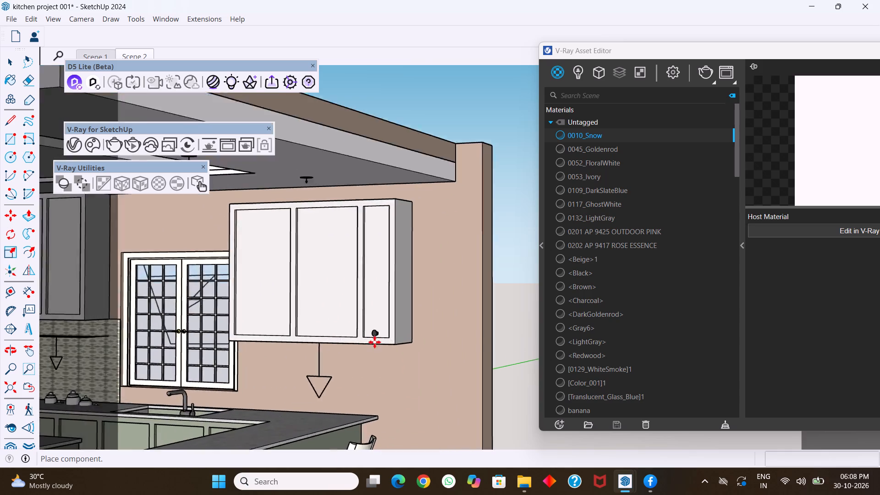
scroll(374, 342, up, 10)
click(357, 341)
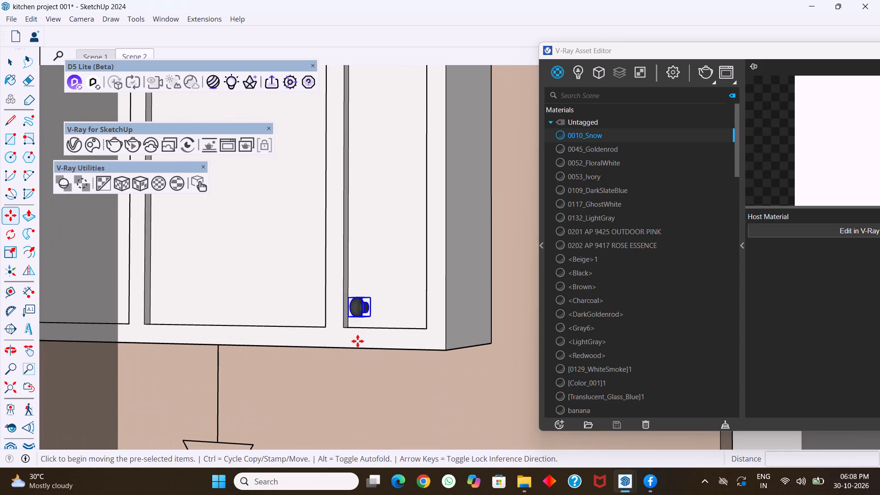
Rotate the knob 90 degrees about the vertical blue axis at its bottom corner so its round front faces the room.
middle_drag(357, 341, 399, 348)
scroll(360, 322, up, 11)
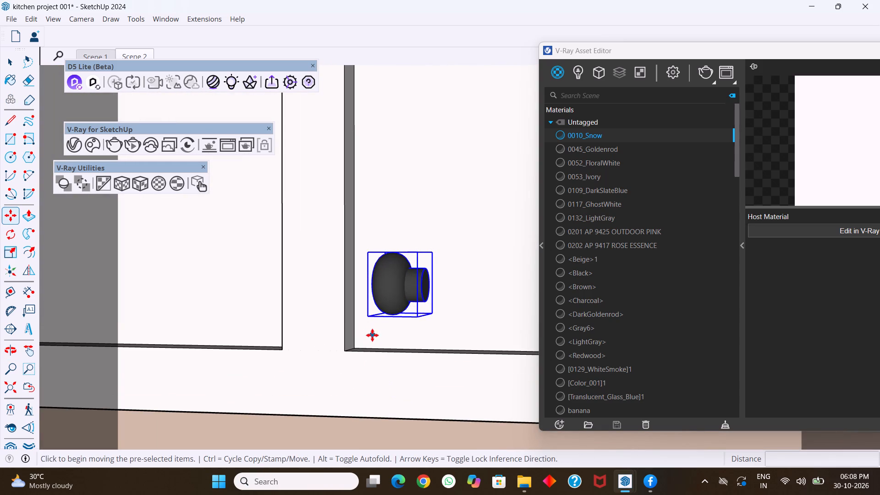
click(12, 231)
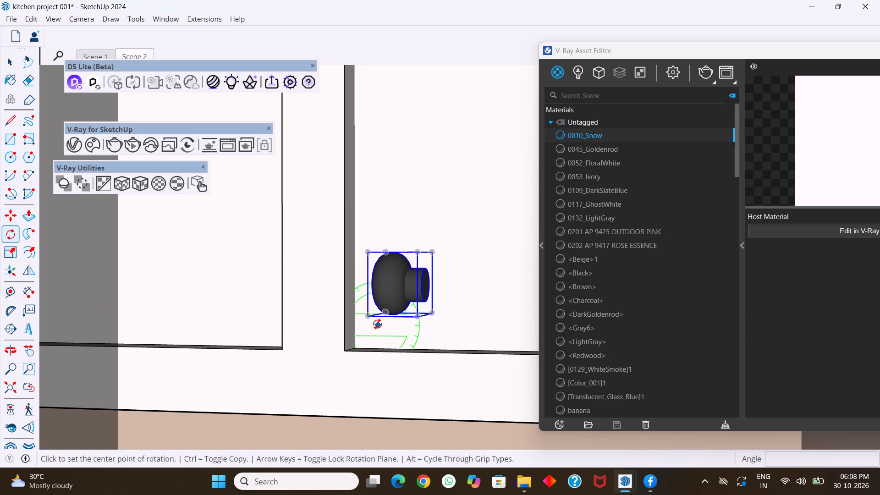
key(Up)
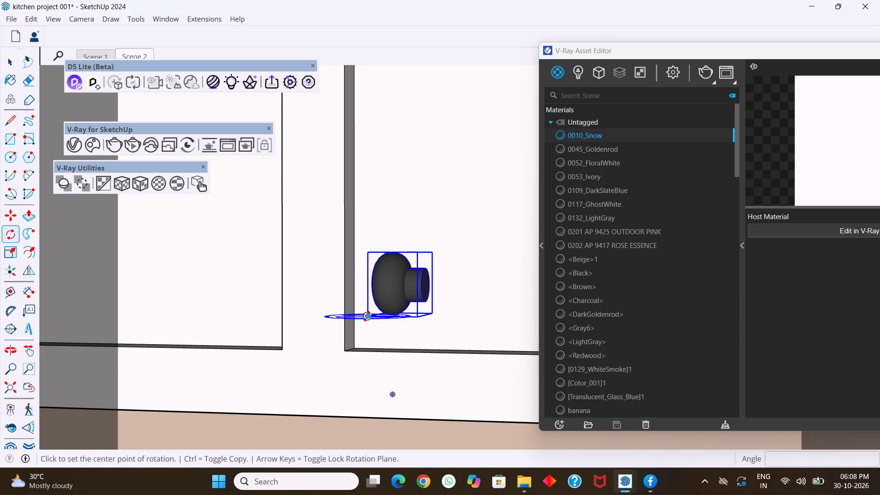
click(367, 316)
click(418, 316)
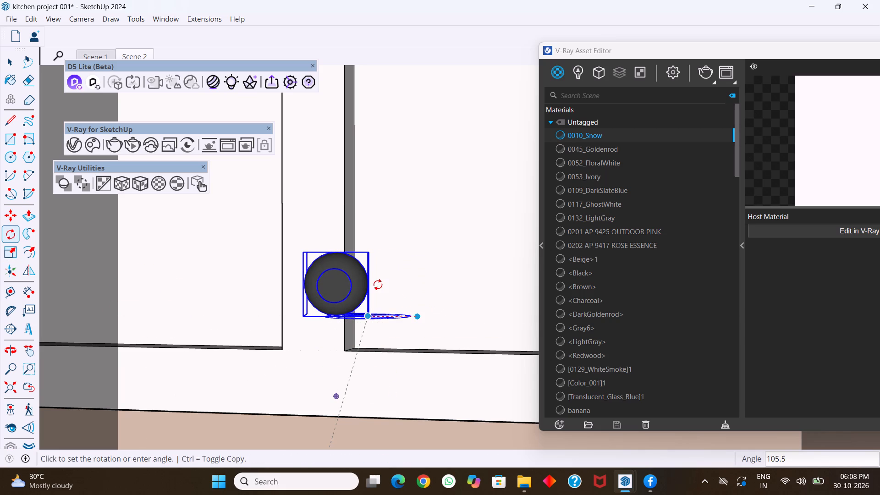
text(90)
key(Return)
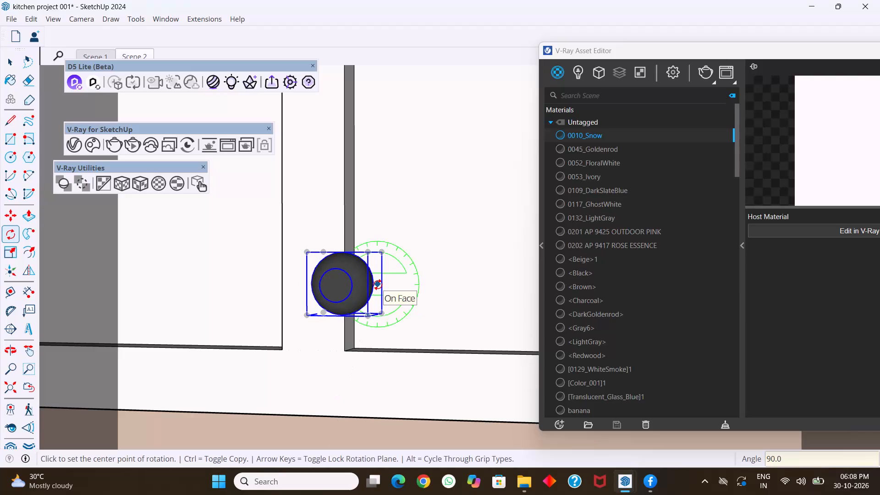
Move the rotated knob sideways about 1 5/8" onto the lower inner corner of the narrow upper-cabinet door.
key(m)
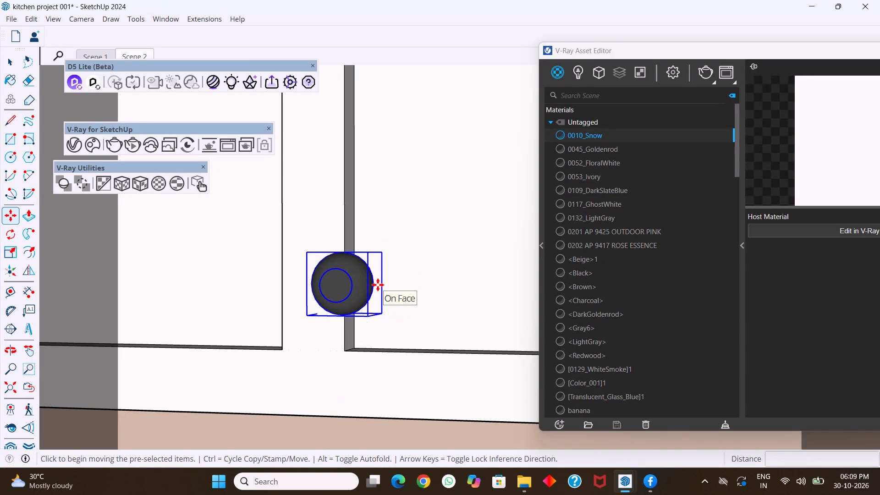
middle_drag(379, 323, 313, 334)
scroll(370, 322, up, 3)
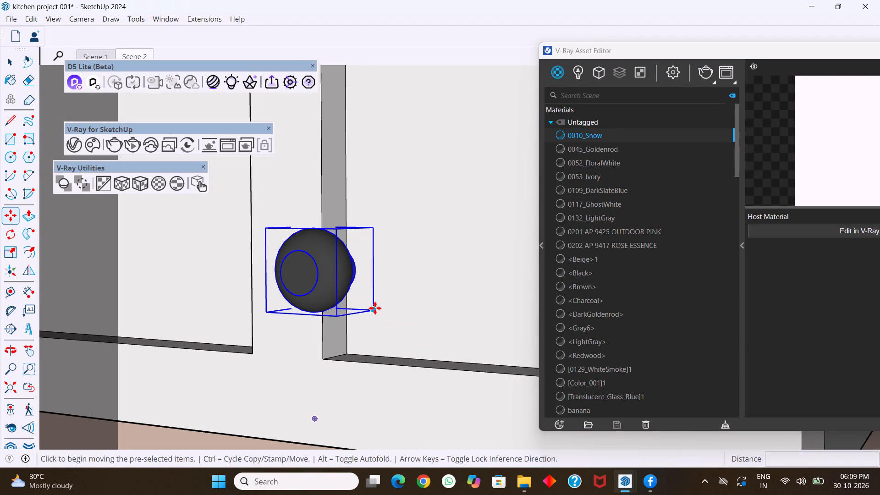
click(375, 308)
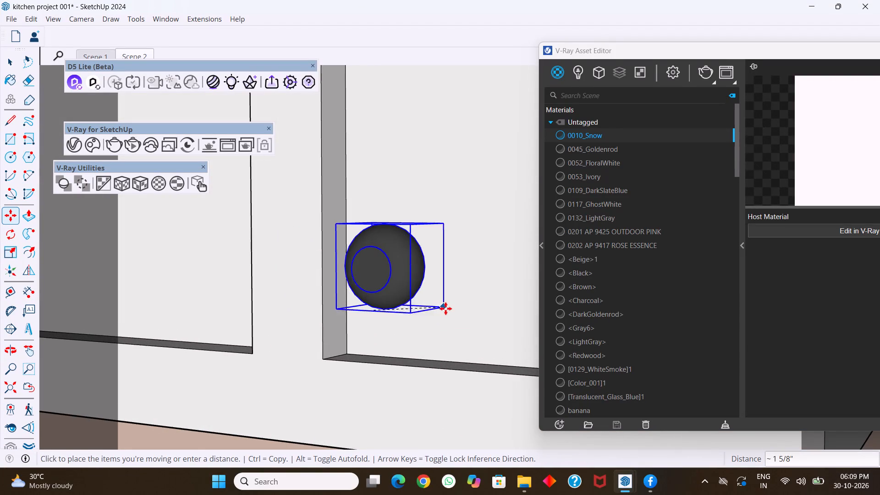
click(447, 312)
Move the knob about 7/16" along the green axis so its base meets the recessed door panel.
middle_drag(433, 305, 299, 331)
middle_drag(428, 282, 372, 286)
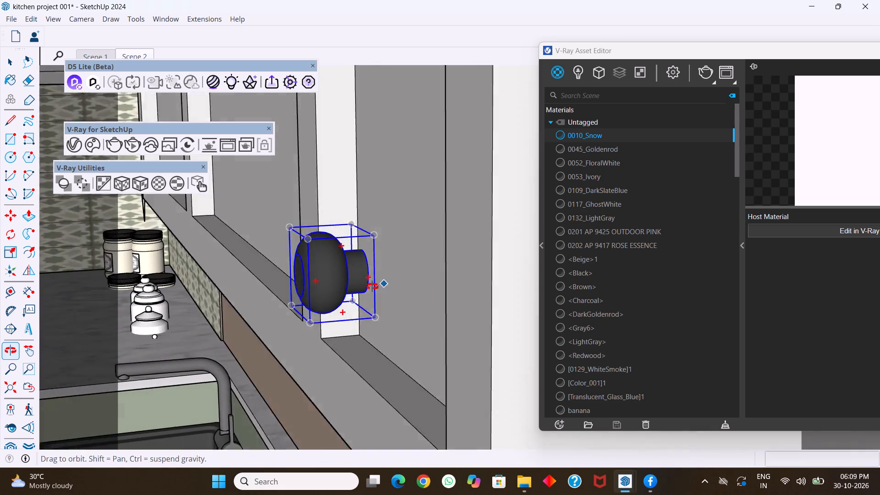
middle_drag(372, 286, 367, 286)
middle_drag(352, 310, 347, 297)
scroll(349, 298, up, 7)
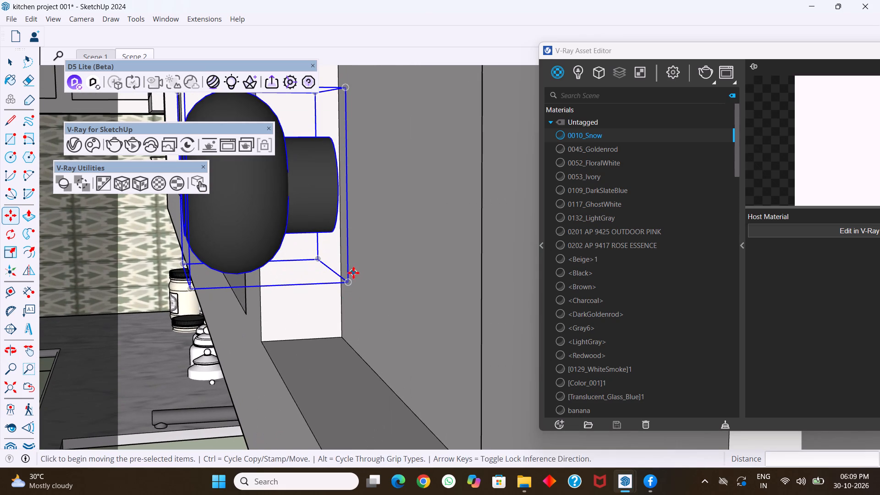
click(347, 285)
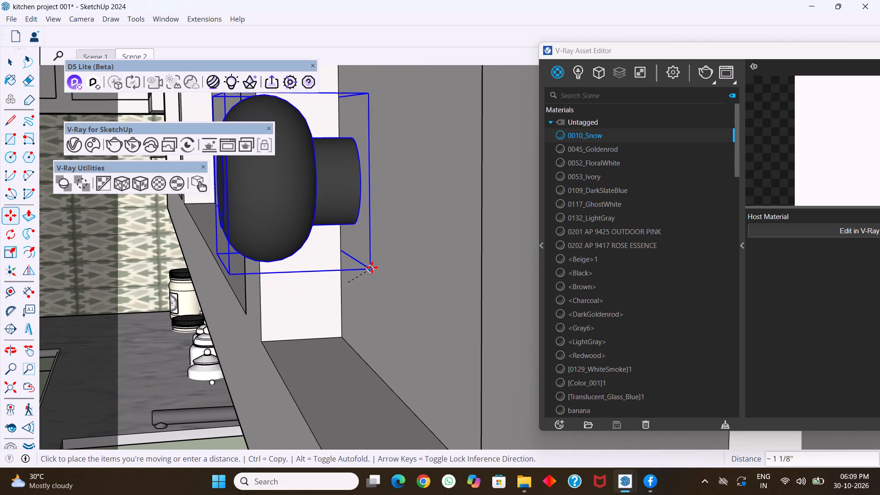
key(Right)
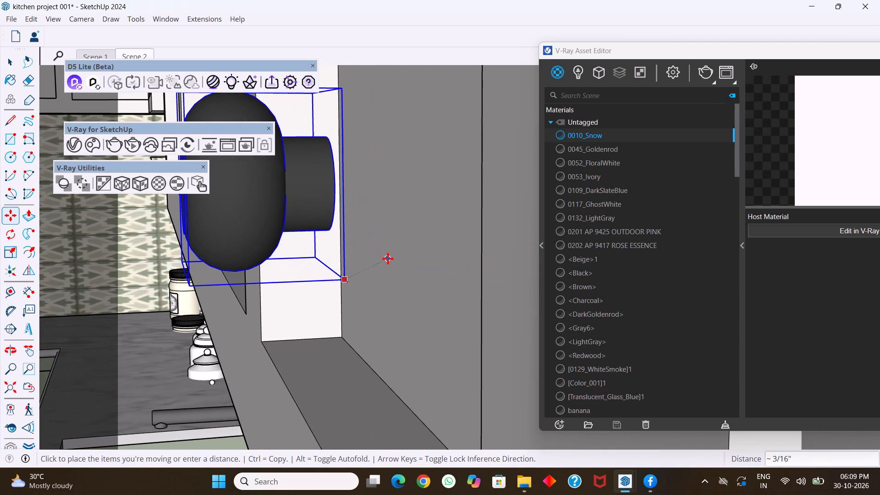
key(Left)
click(381, 260)
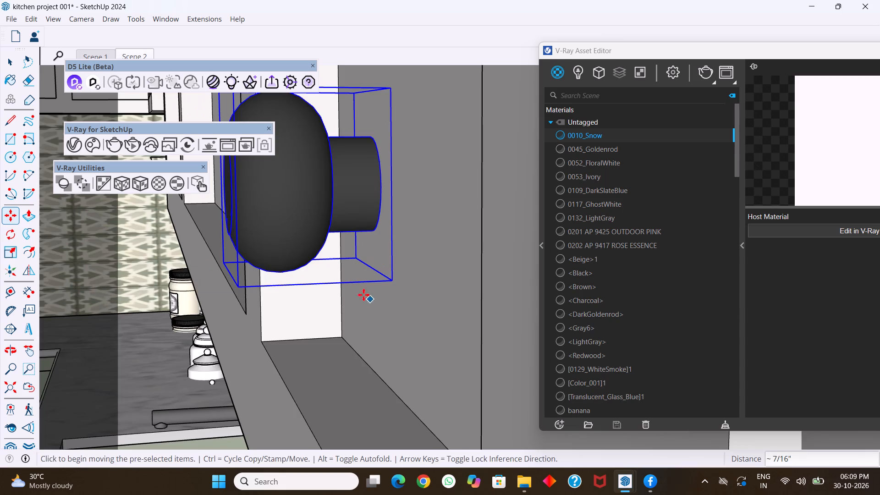
Copy the knob 2' along the red axis to the far lower corner of the wide middle door of the same cabinet.
middle_drag(361, 294, 490, 308)
scroll(374, 300, down, 9)
middle_drag(363, 313, 453, 292)
scroll(361, 294, down, 7)
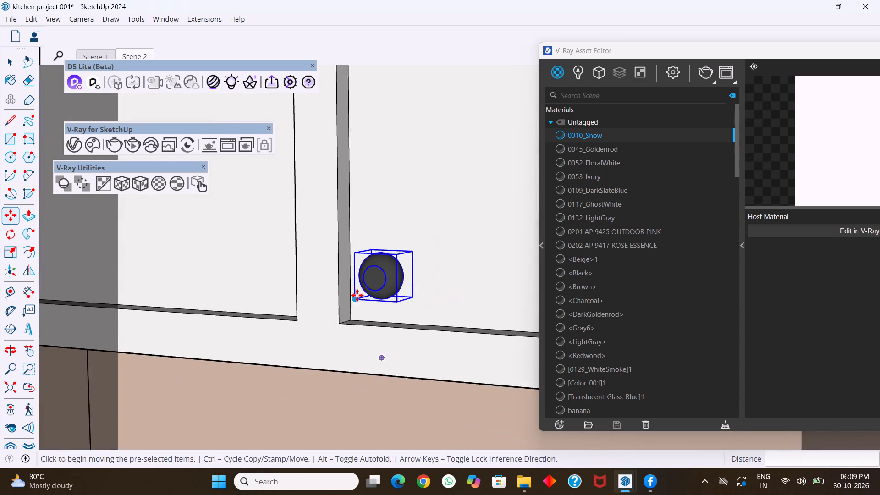
scroll(357, 295, down, 1)
middle_drag(358, 299, 476, 280)
scroll(398, 291, down, 9)
scroll(359, 299, down, 1)
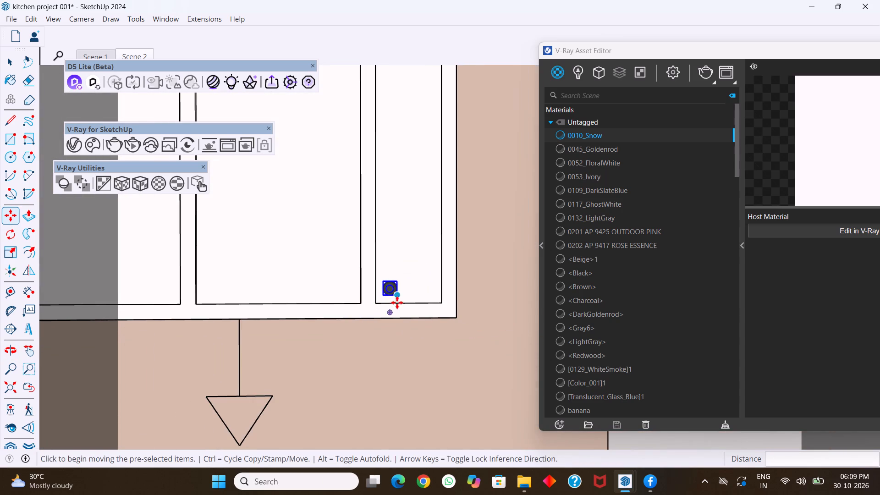
middle_drag(397, 302, 420, 298)
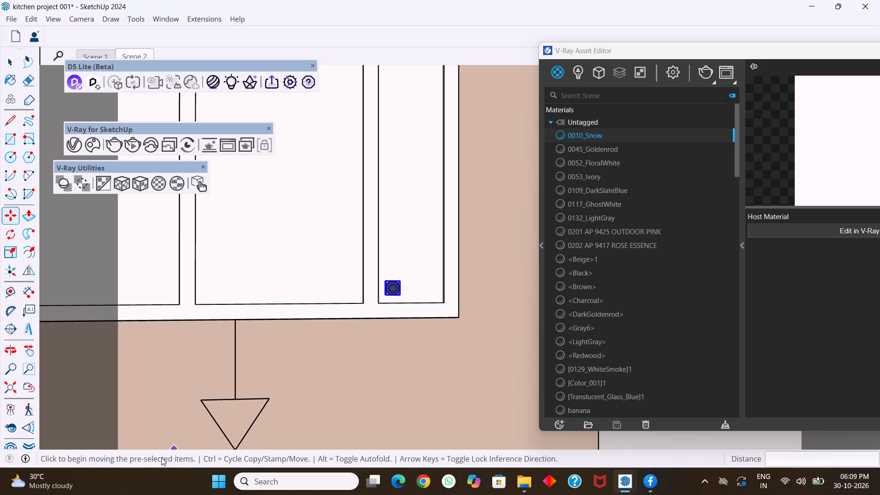
scroll(379, 291, up, 6)
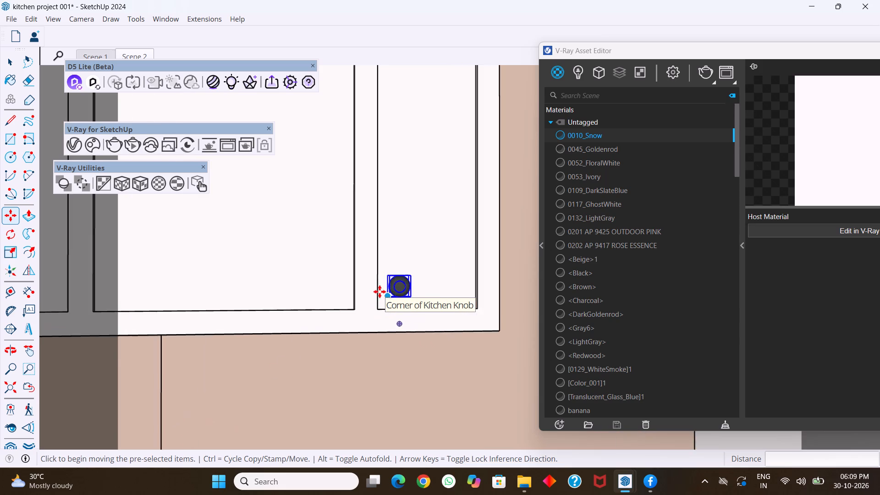
scroll(379, 291, up, 6)
scroll(415, 333, up, 5)
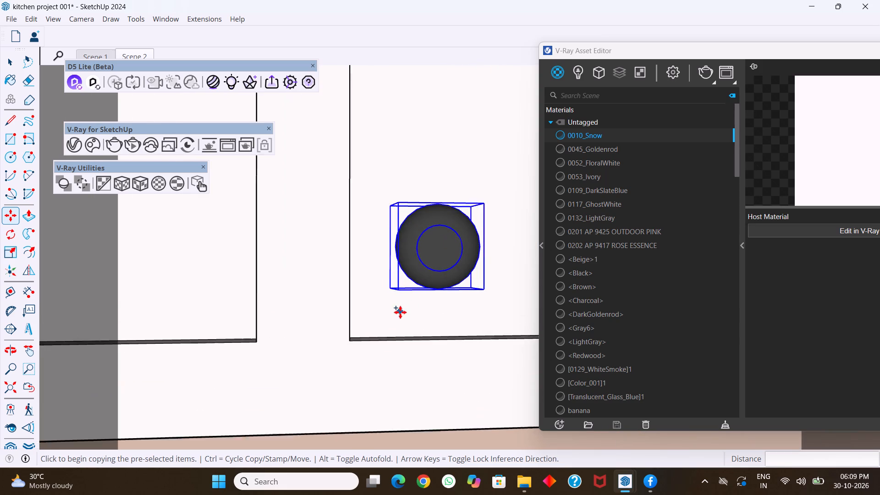
scroll(400, 312, up, 1)
click(388, 285)
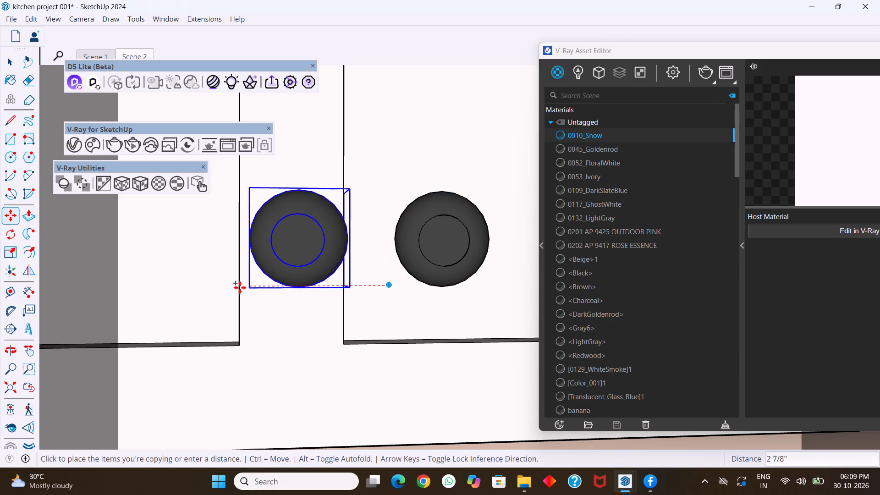
scroll(236, 289, down, 10)
scroll(201, 288, down, 16)
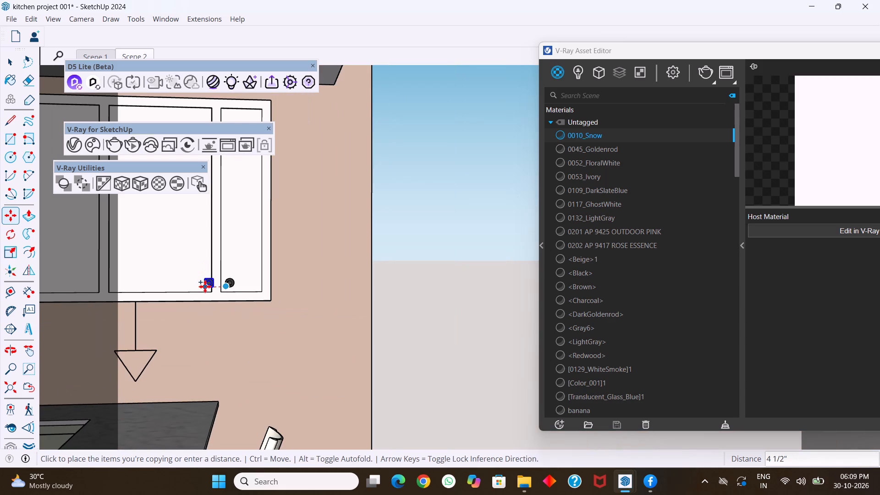
scroll(205, 286, down, 5)
scroll(152, 282, up, 9)
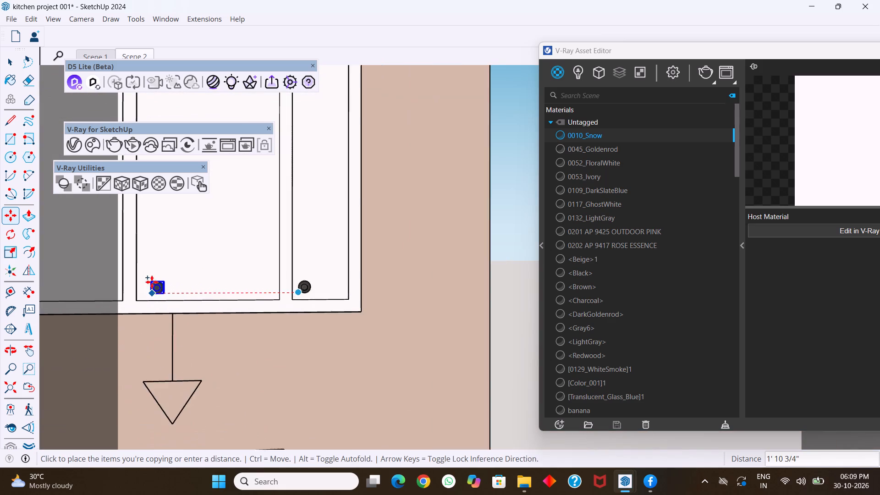
scroll(152, 282, up, 3)
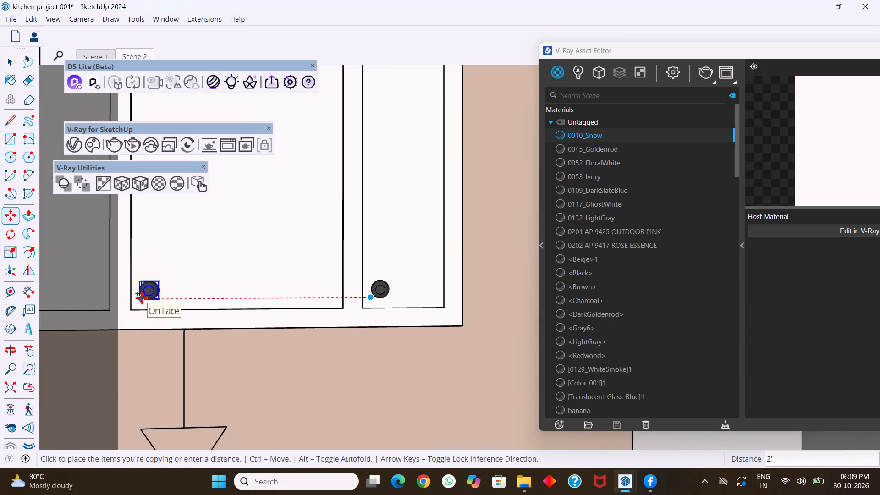
click(142, 298)
Copy the middle door's knob 5 7/8" along the red axis to the facing lower corner of the adjacent door.
shift+scroll(142, 298, up, 1)
shift+middle_drag(142, 298, 246, 288)
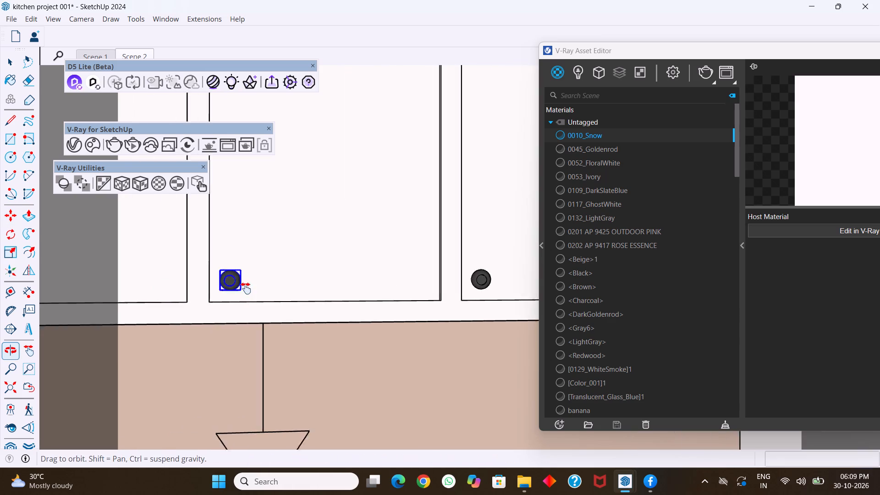
shift+middle_drag(246, 288, 374, 298)
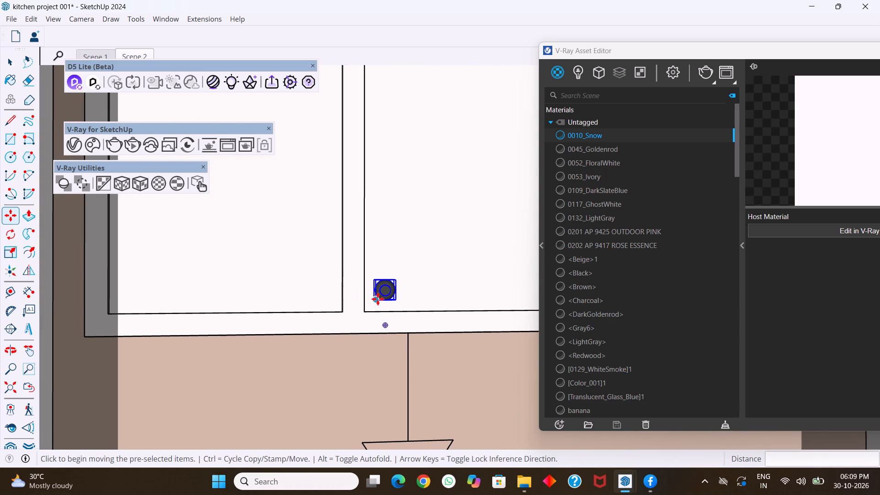
scroll(371, 299, up, 9)
click(377, 299)
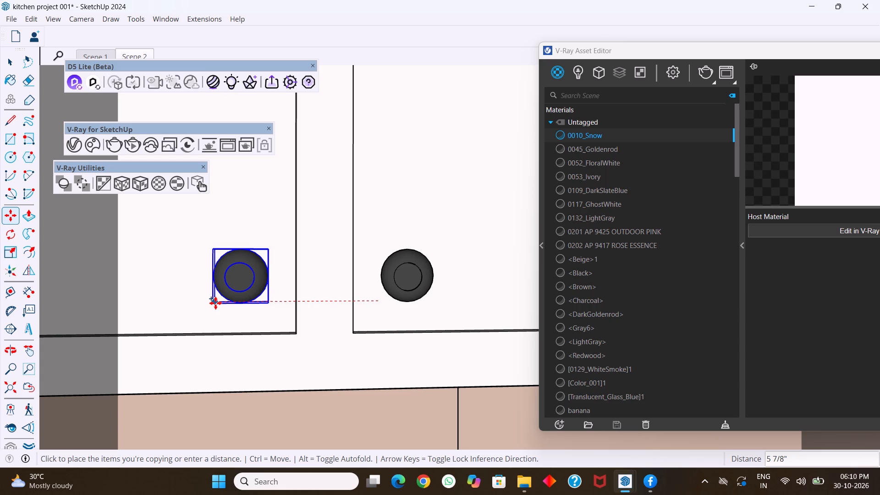
click(215, 303)
Copy the knob about 7' 11 15/16" across the window to the lower inner corner of the upper-cabinet door above the tiled backsplash.
scroll(209, 304, up, 4)
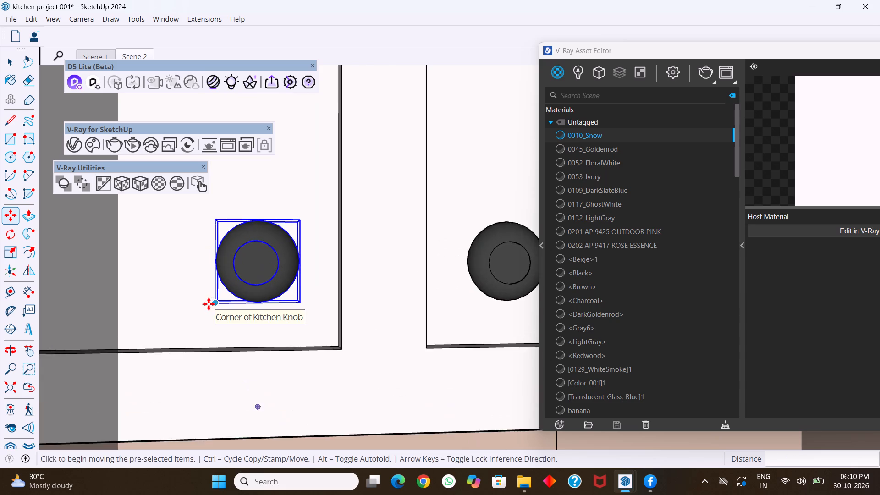
scroll(209, 304, up, 2)
click(216, 303)
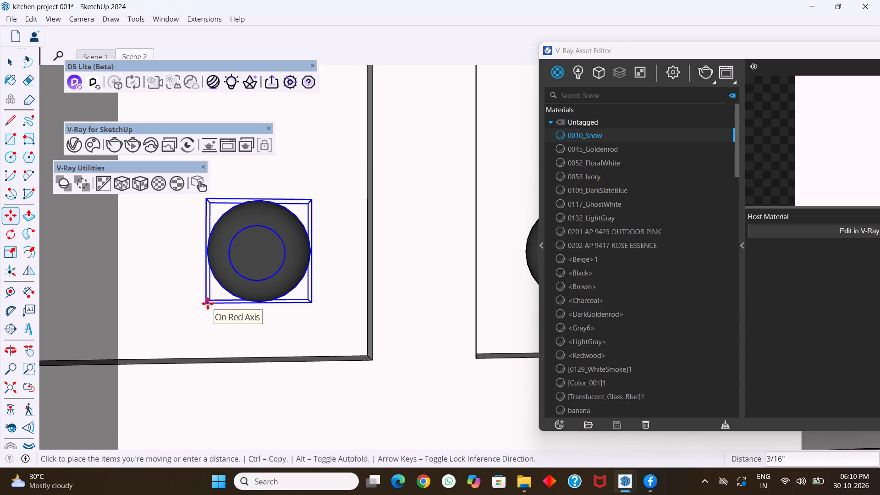
key(Left)
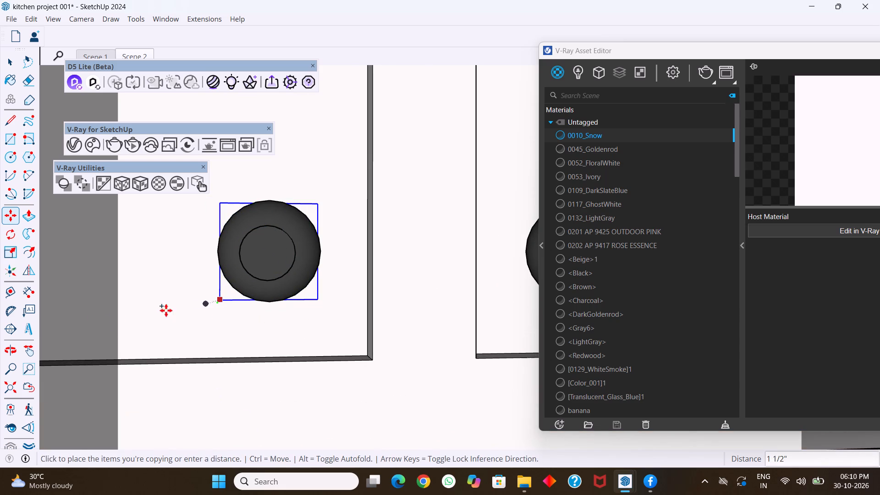
key(Right)
scroll(181, 279, down, 14)
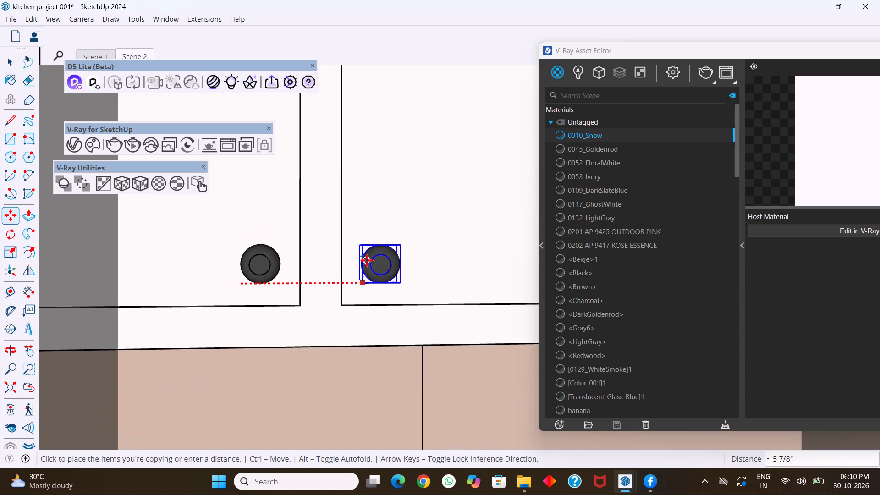
scroll(367, 260, down, 20)
scroll(367, 260, down, 3)
scroll(219, 244, up, 8)
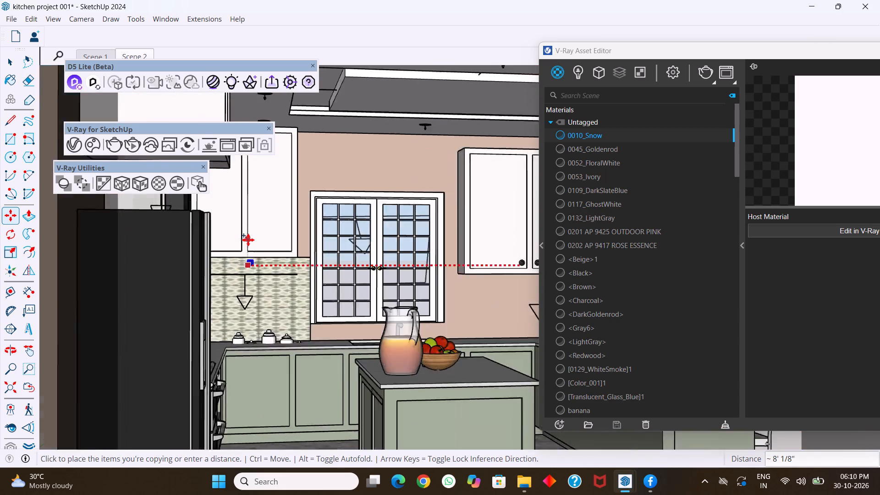
scroll(248, 240, up, 11)
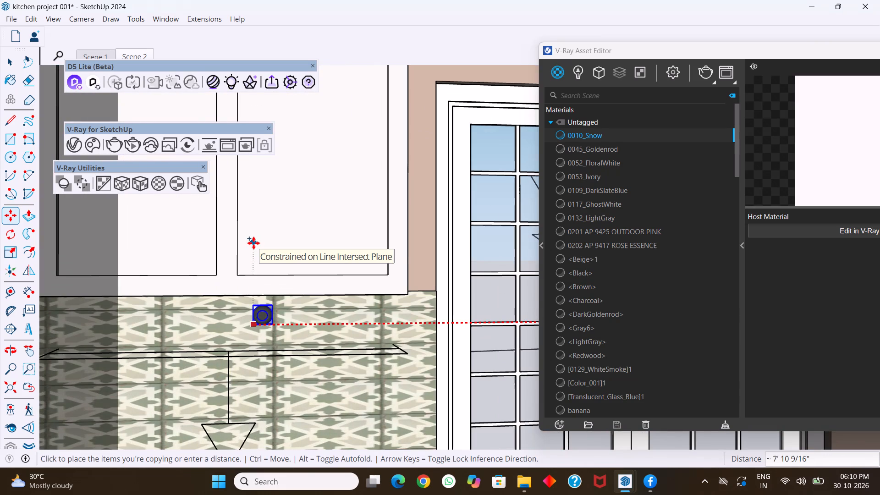
key(Right)
scroll(249, 263, up, 4)
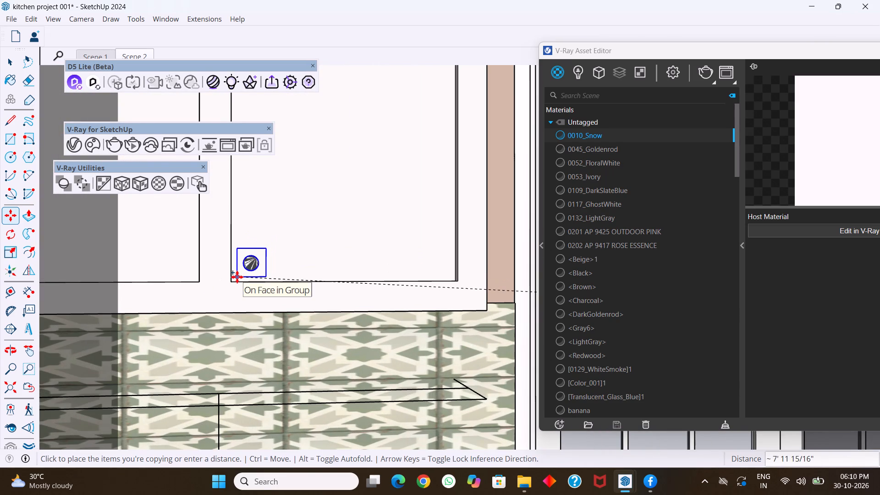
click(237, 273)
Move the copied knob out along the green axis so it projects from the door above the tiled backsplash.
middle_drag(244, 272, 194, 280)
middle_drag(286, 270, 245, 279)
scroll(227, 257, up, 13)
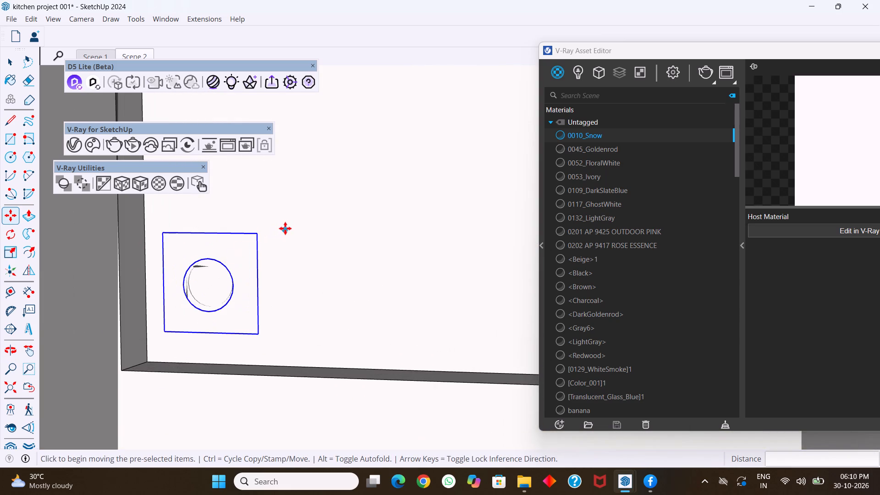
click(284, 228)
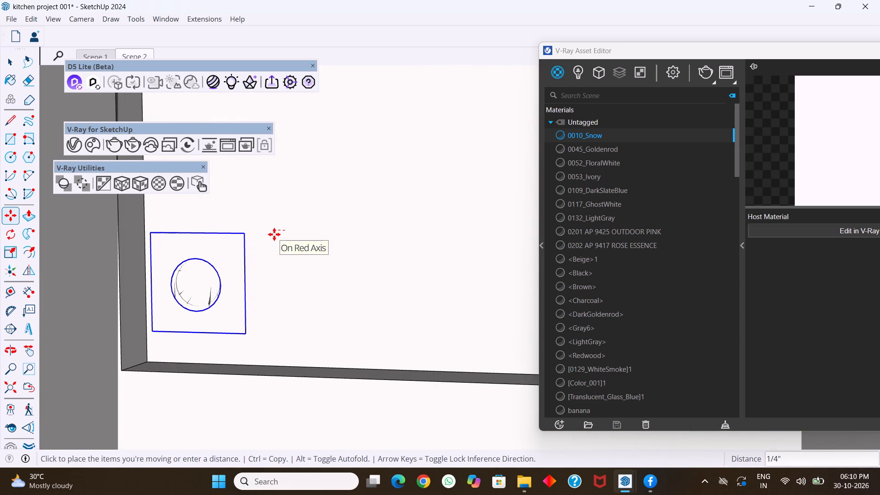
key(Left)
click(273, 235)
scroll(380, 228, down, 9)
middle_drag(375, 263, 421, 258)
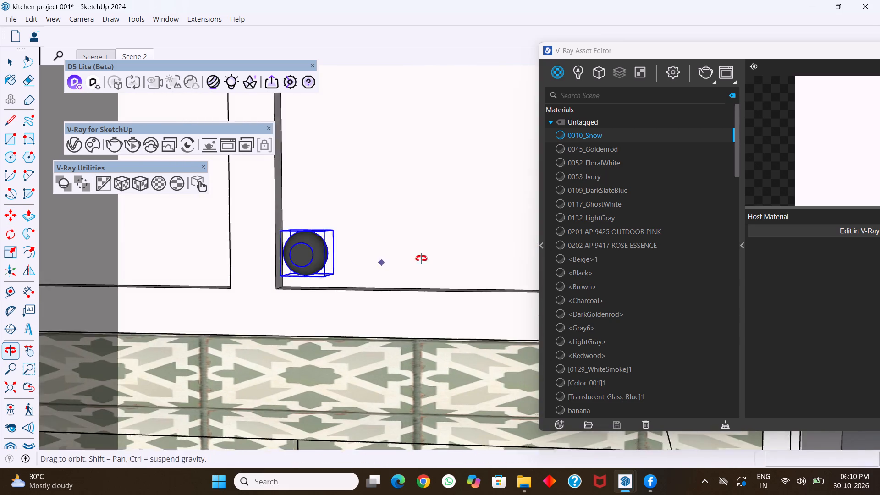
Move the knob above the tiled backsplash about 5/16" diagonally up and away from the door's lower inner corner.
middle_drag(421, 258, 456, 253)
scroll(352, 242, up, 8)
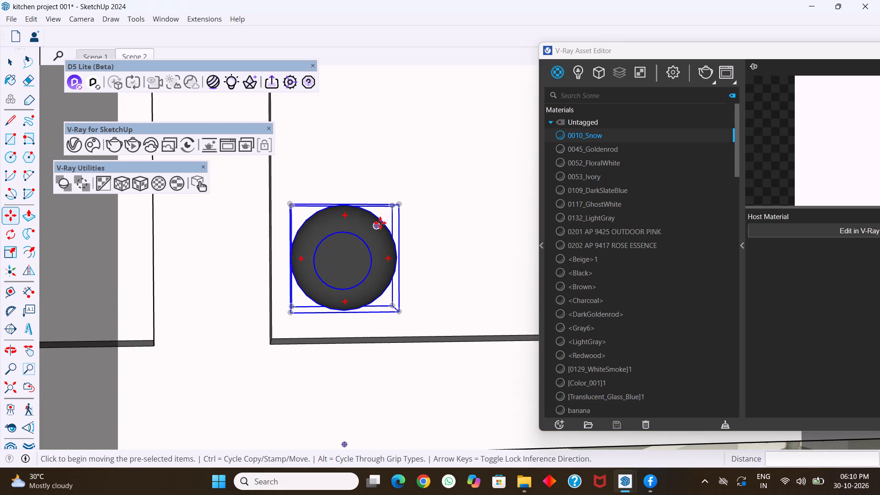
scroll(391, 208, up, 8)
click(392, 204)
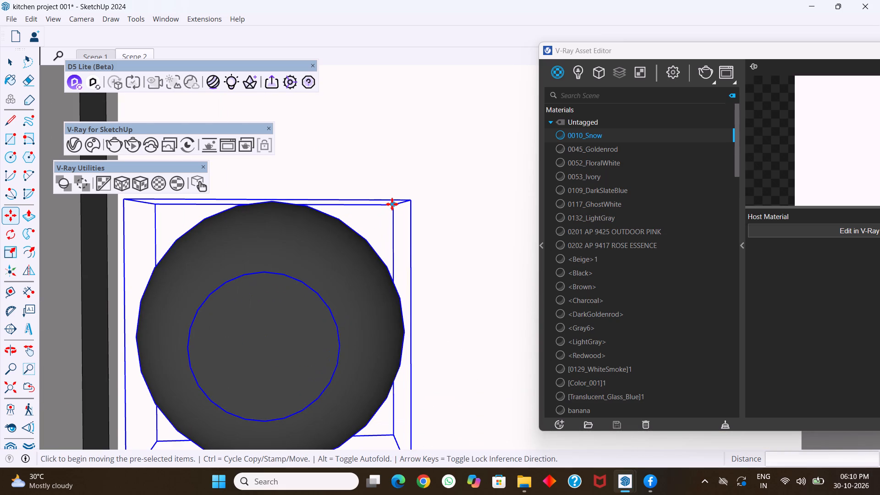
click(420, 180)
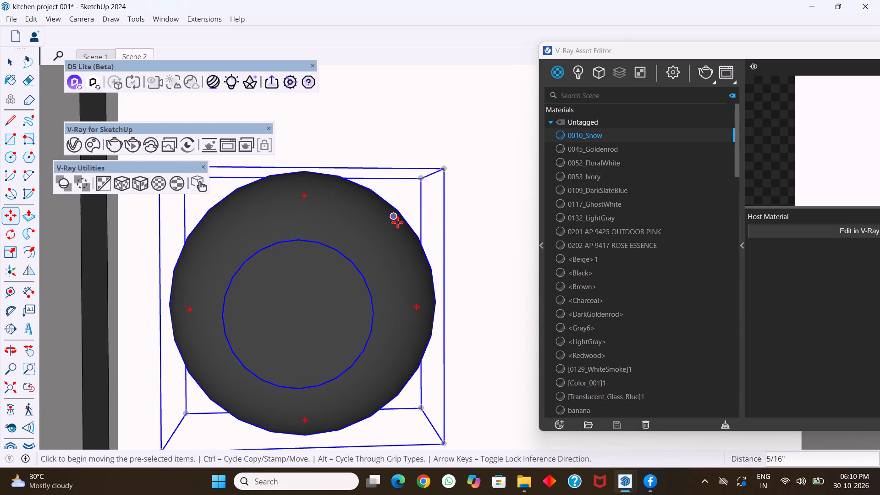
Copy that knob about 5 1/2" along the red axis to the facing lower corner of the adjacent upper-cabinet door.
scroll(397, 222, down, 15)
scroll(412, 296, down, 1)
middle_drag(420, 295, 424, 294)
scroll(387, 269, up, 4)
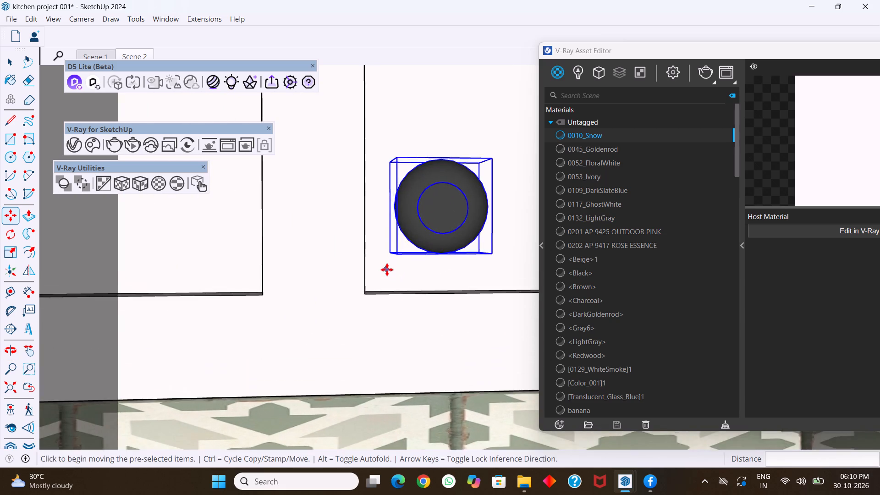
scroll(387, 269, up, 4)
click(392, 251)
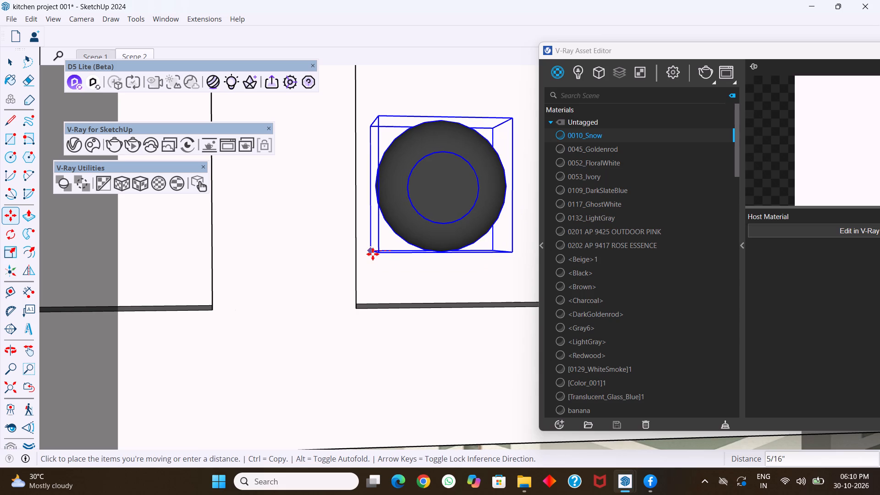
key(Right)
scroll(220, 258, down, 2)
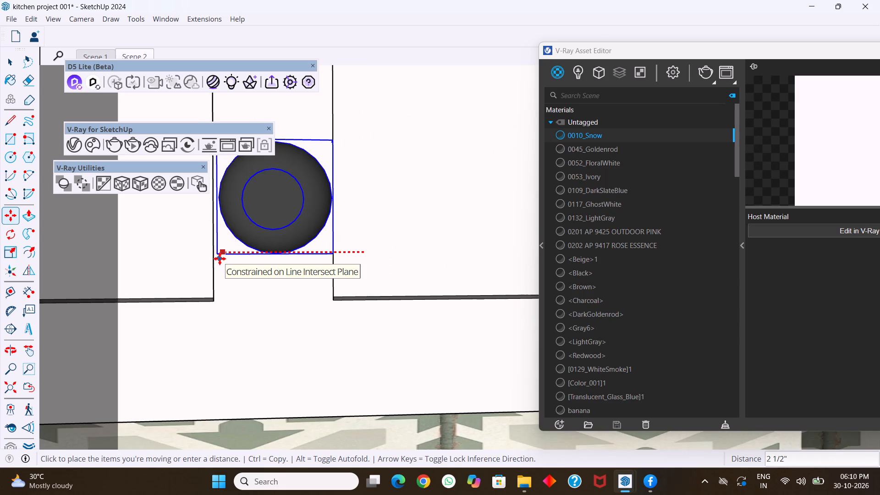
scroll(220, 258, down, 13)
scroll(234, 264, up, 4)
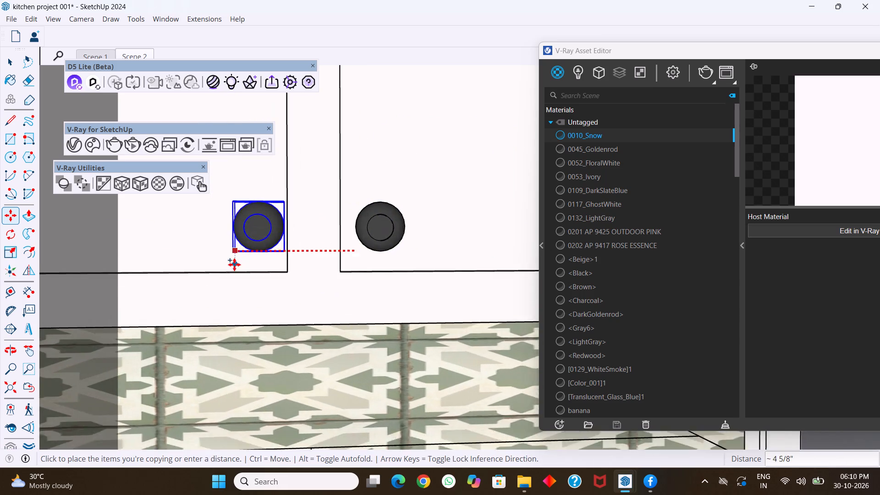
scroll(234, 264, up, 3)
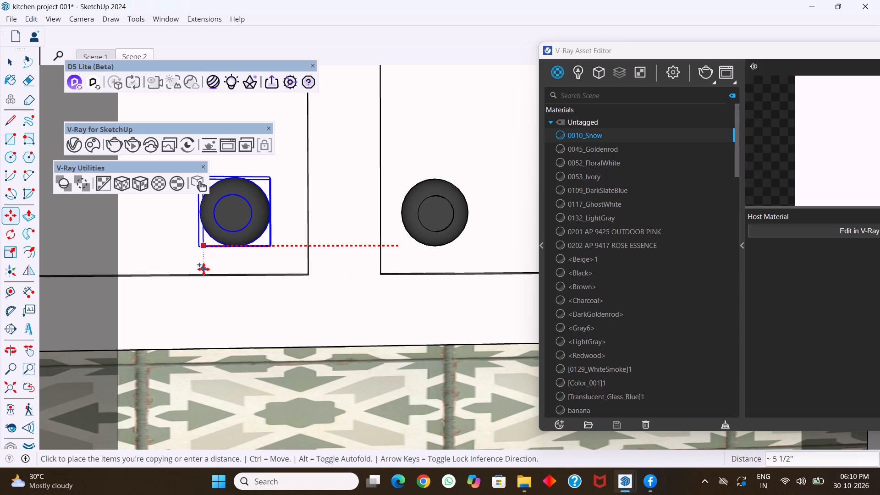
click(203, 269)
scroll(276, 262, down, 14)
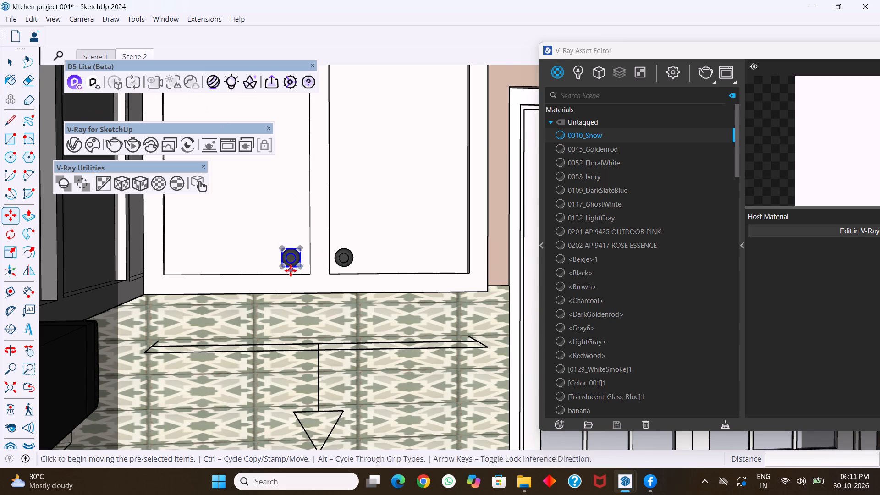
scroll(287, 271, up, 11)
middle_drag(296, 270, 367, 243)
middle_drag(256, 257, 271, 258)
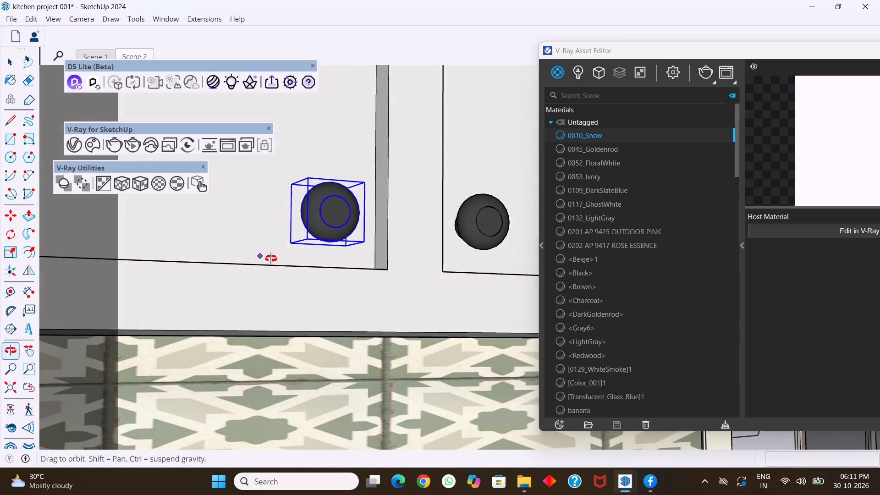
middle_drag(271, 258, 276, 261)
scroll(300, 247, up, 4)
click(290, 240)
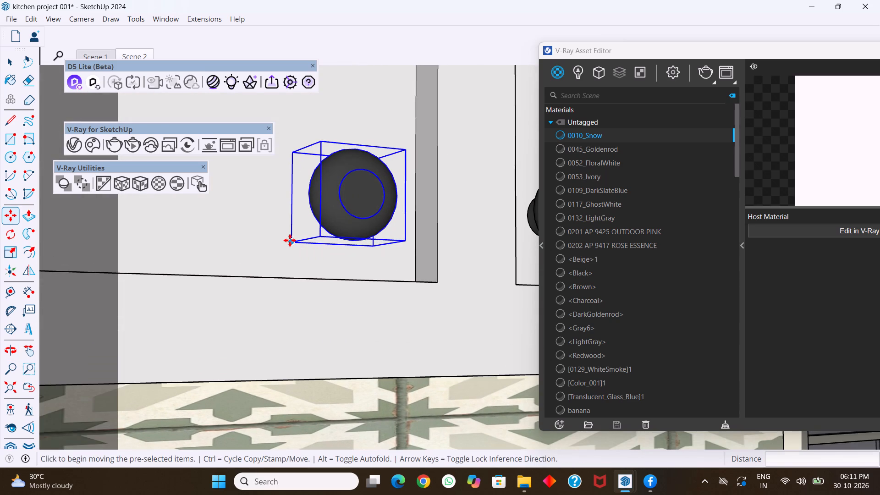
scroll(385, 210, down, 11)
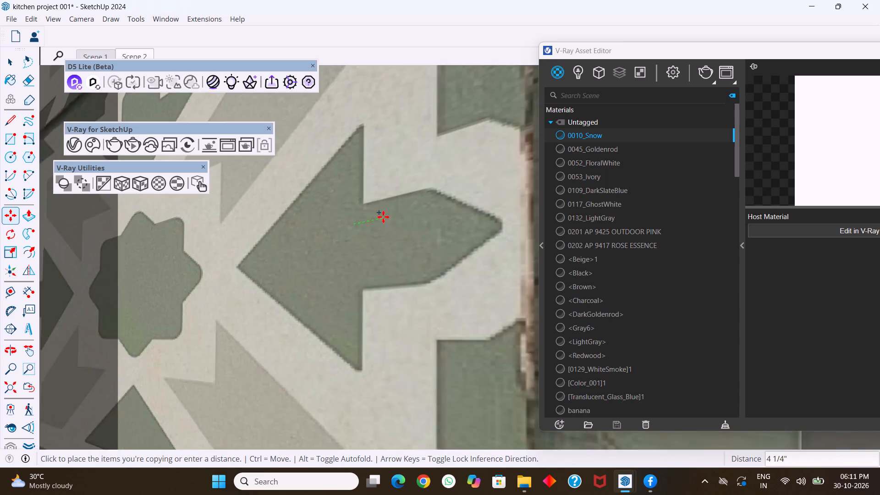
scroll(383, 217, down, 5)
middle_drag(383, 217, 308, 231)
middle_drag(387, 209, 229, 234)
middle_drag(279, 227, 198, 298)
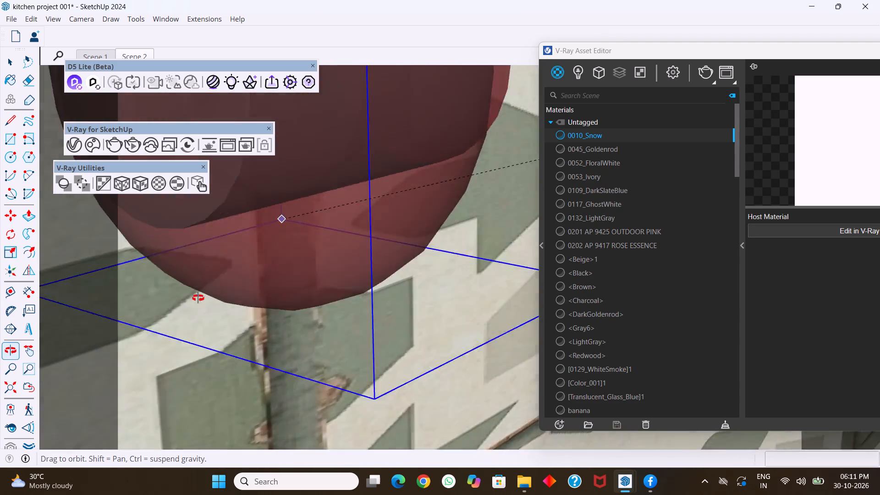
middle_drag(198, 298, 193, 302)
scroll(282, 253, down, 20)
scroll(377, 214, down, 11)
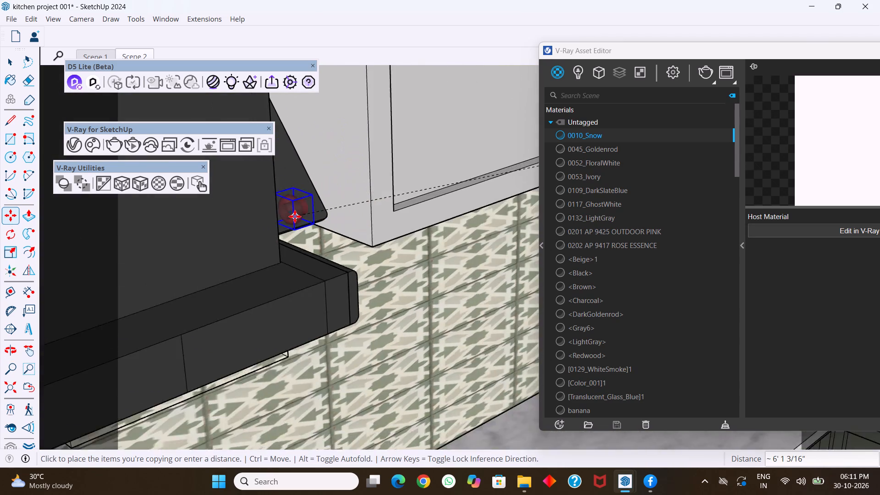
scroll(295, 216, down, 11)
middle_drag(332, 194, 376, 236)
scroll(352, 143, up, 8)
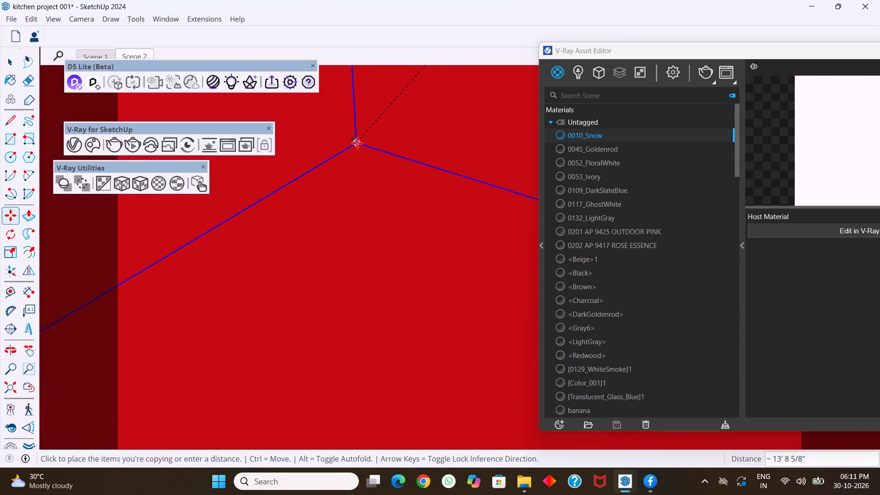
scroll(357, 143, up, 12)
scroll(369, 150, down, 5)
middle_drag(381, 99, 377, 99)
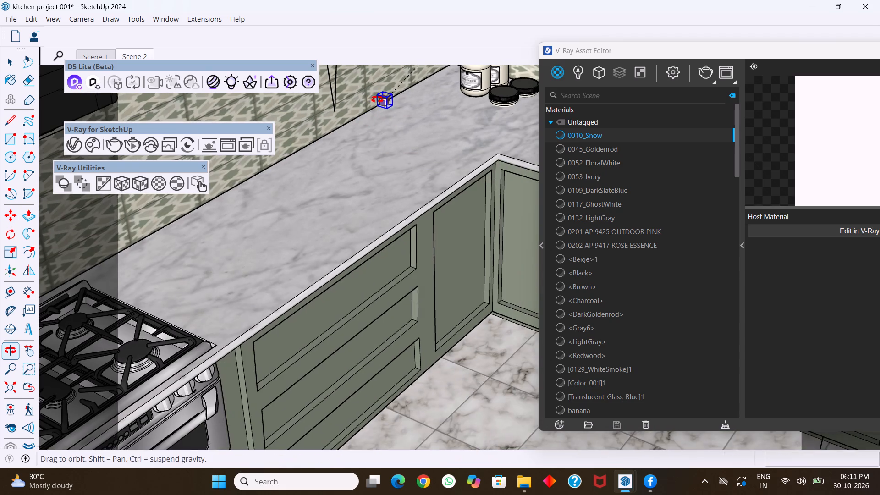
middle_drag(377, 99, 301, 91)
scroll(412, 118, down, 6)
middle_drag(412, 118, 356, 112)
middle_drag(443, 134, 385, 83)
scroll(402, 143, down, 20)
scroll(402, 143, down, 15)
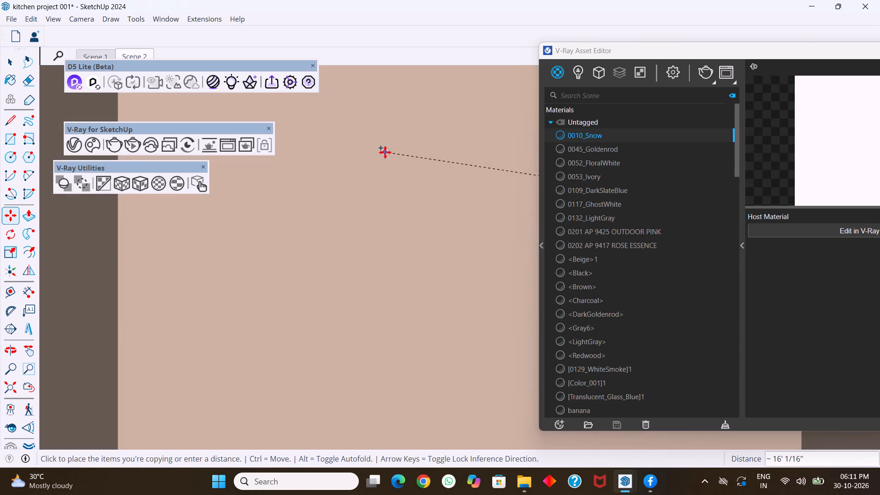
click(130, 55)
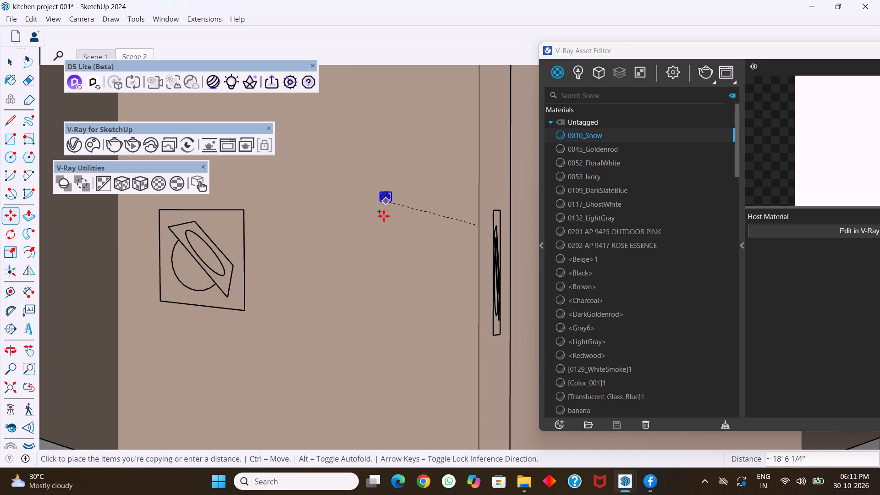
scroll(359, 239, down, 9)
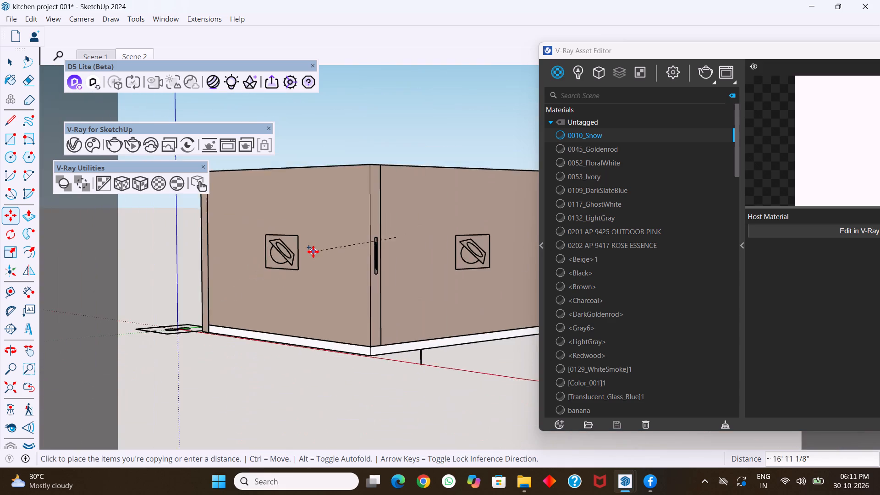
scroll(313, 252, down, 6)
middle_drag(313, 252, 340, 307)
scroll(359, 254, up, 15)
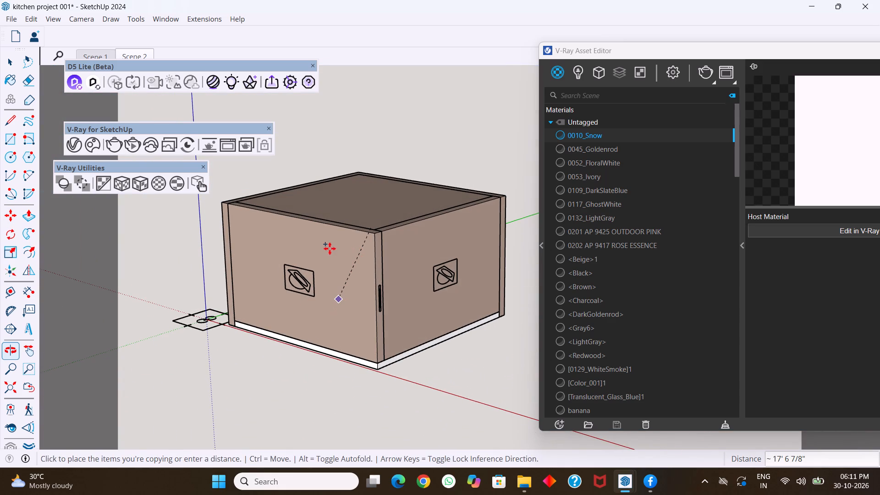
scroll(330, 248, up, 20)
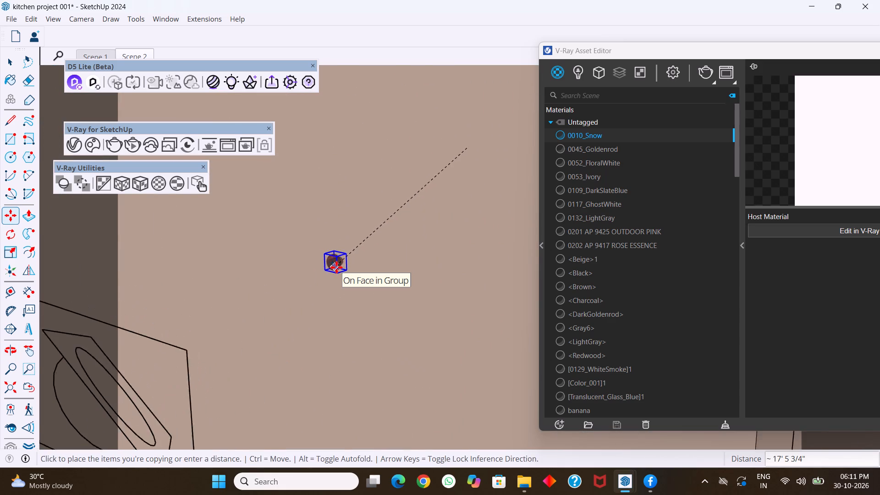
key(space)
Hide the two outer wall groups that block the view into the kitchen.
click(328, 241)
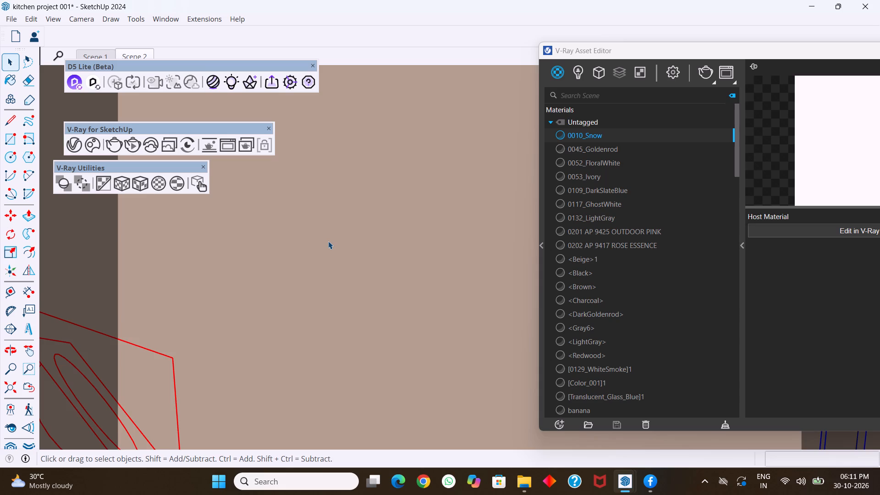
scroll(325, 241, down, 12)
right_click(325, 241)
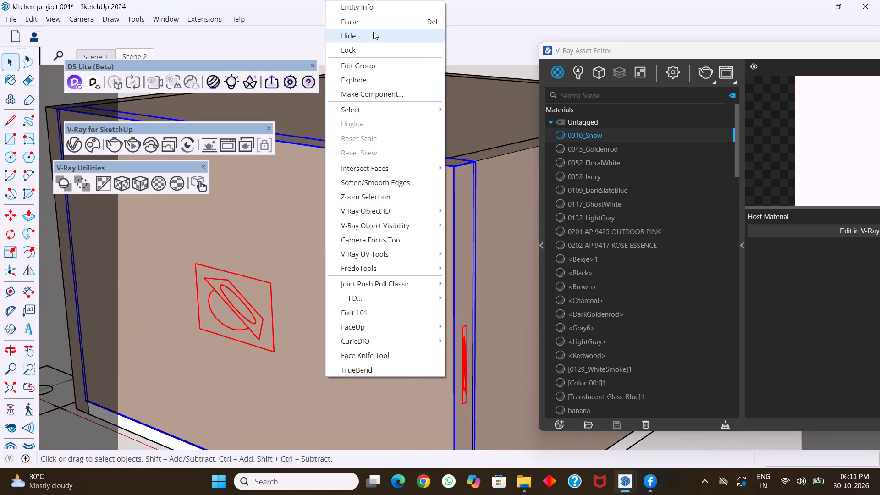
click(373, 33)
click(480, 215)
right_click(480, 215)
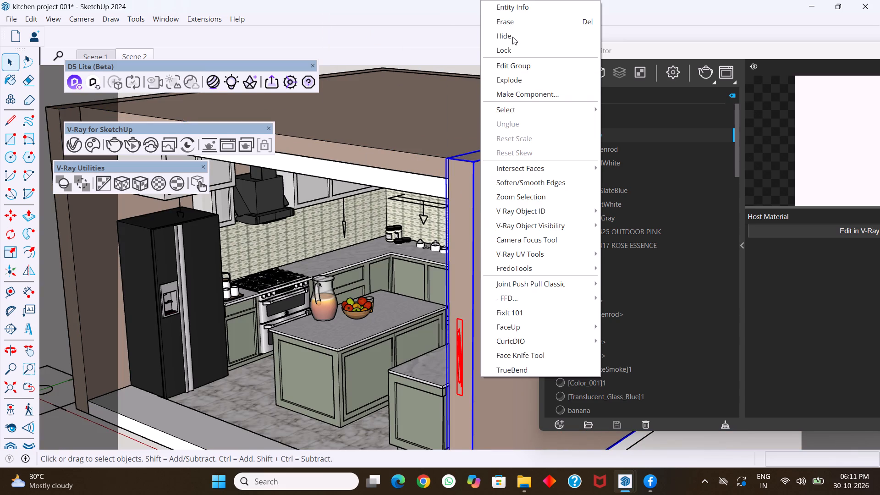
click(514, 31)
Copy the inner knob about 4' around the corner to the lower corner of the upper-cabinet door nearer the range hood.
middle_drag(401, 201, 411, 164)
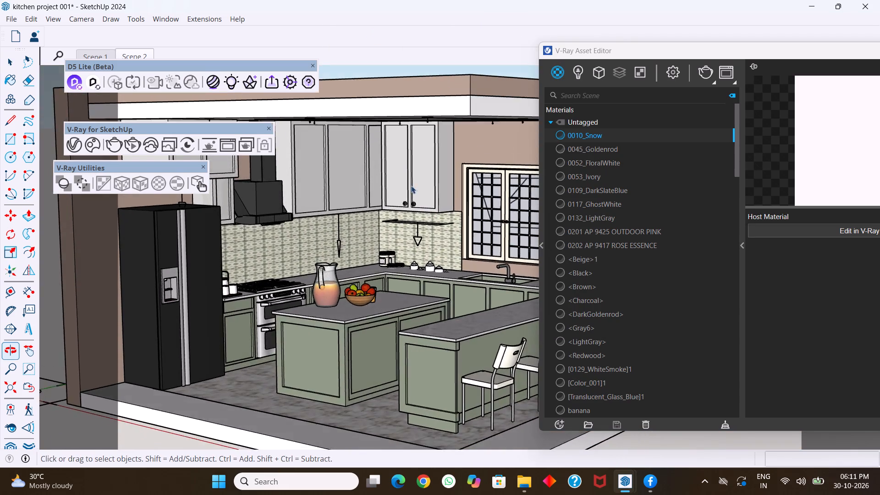
scroll(410, 187, up, 19)
click(406, 225)
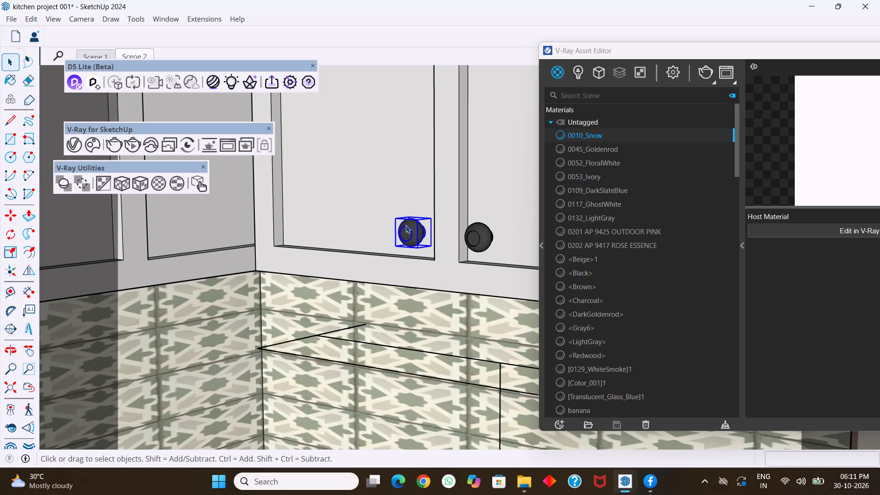
key(m)
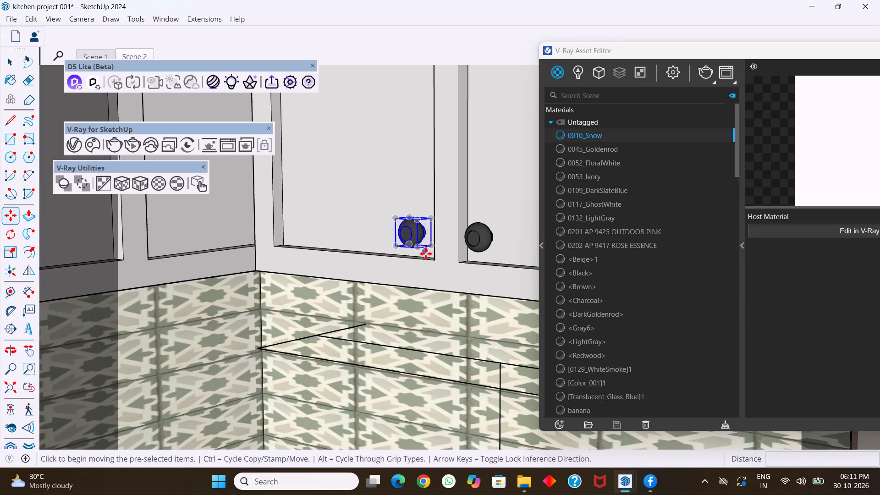
scroll(426, 253, up, 5)
click(433, 241)
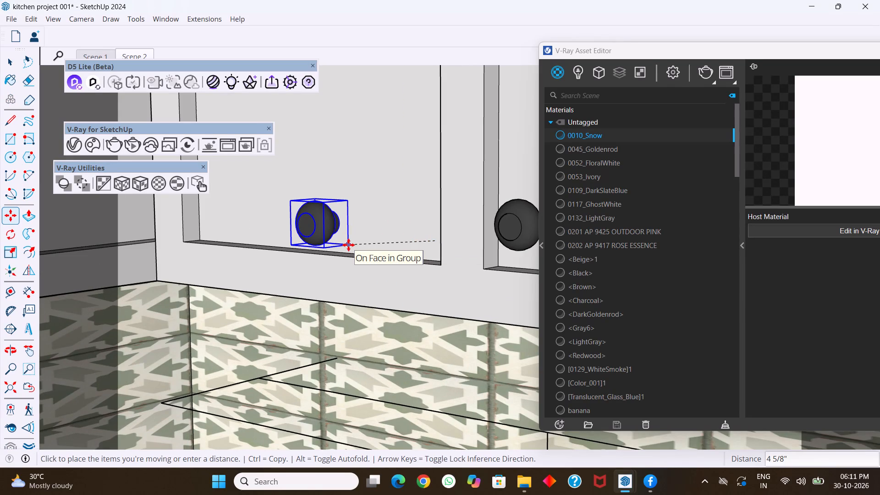
scroll(294, 256, down, 10)
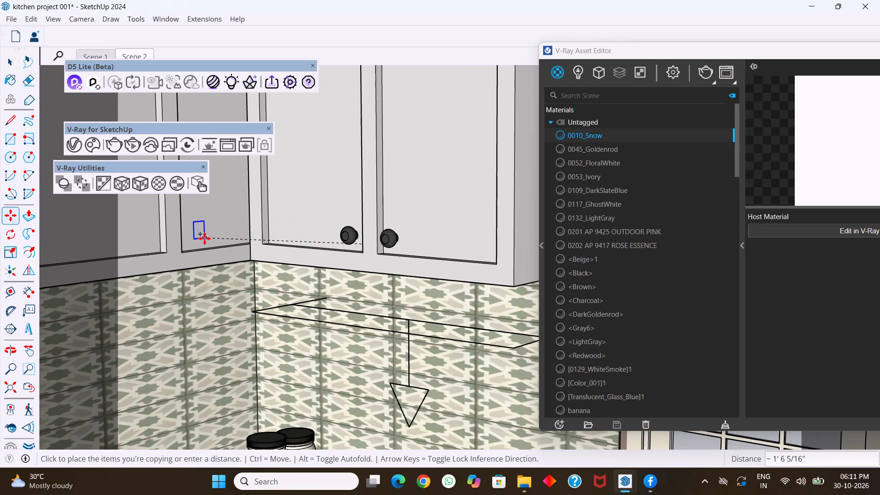
middle_drag(204, 238, 223, 237)
scroll(172, 237, down, 11)
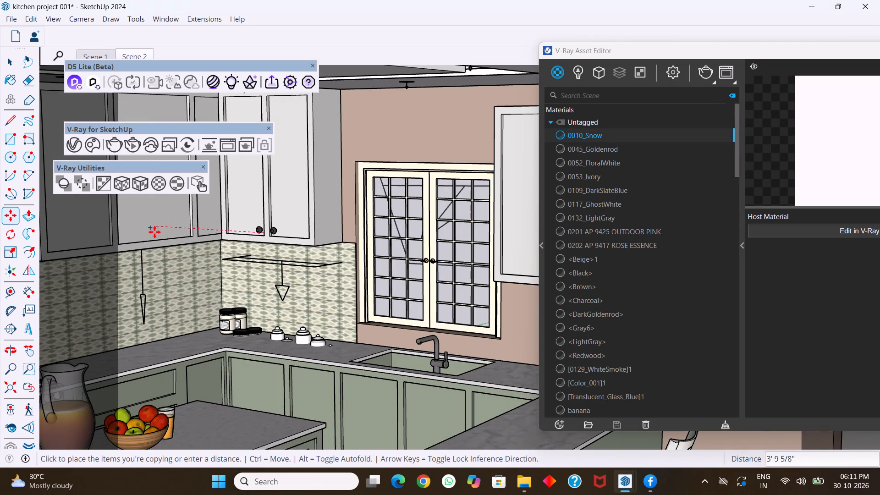
scroll(154, 232, down, 6)
scroll(126, 234, up, 4)
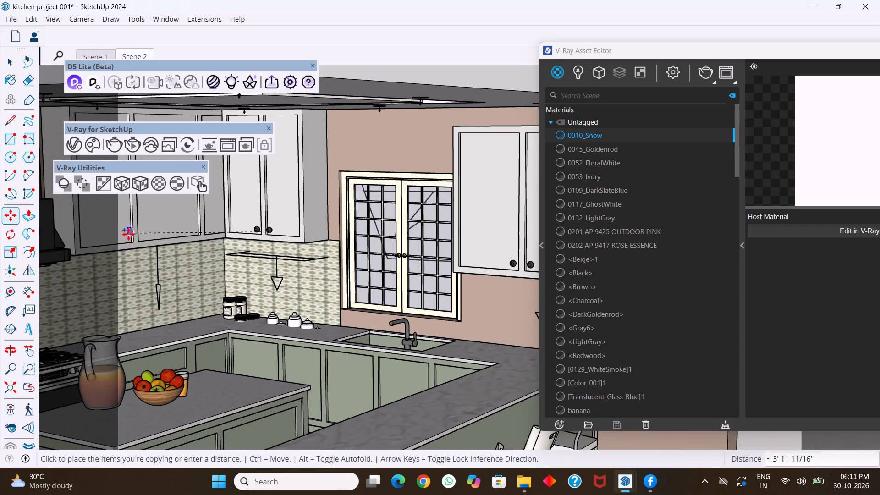
click(130, 238)
Move the copied knob near the range hood 1" along the red axis, out of the upper-cabinet door.
scroll(135, 249, up, 7)
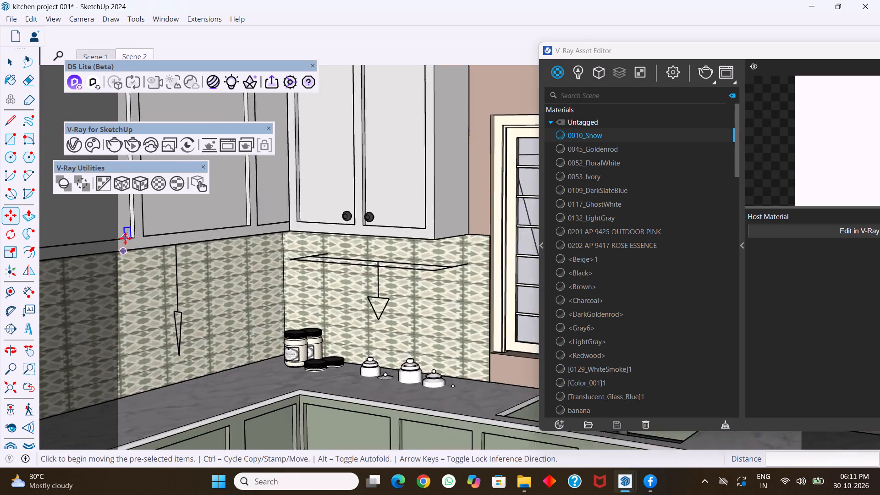
scroll(125, 238, up, 3)
scroll(151, 224, down, 4)
shift+middle_drag(153, 219, 228, 232)
scroll(196, 234, up, 6)
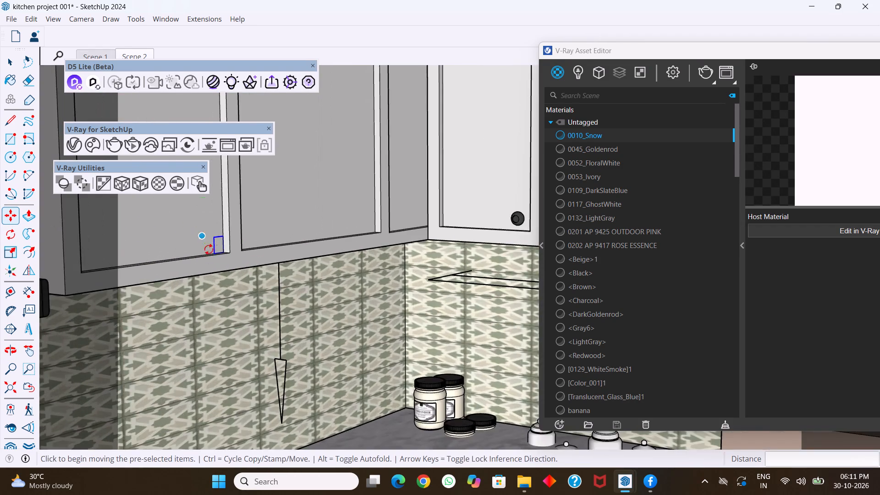
scroll(209, 249, up, 13)
scroll(239, 276, up, 9)
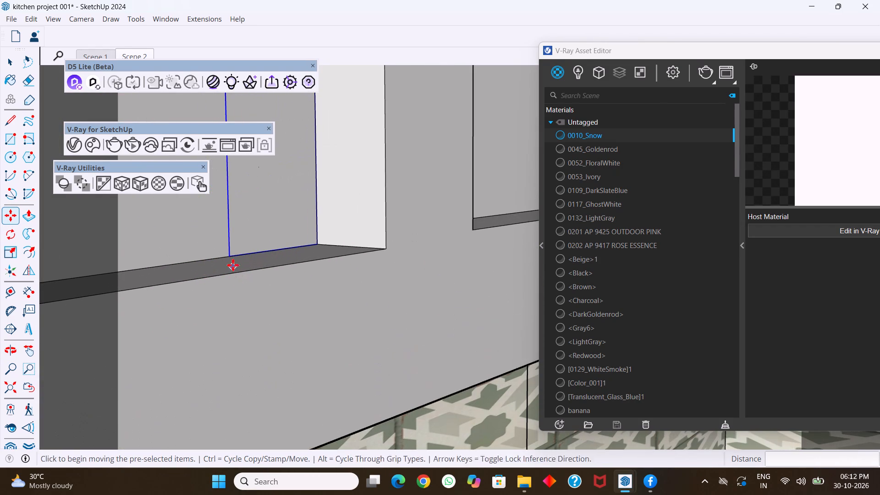
click(230, 257)
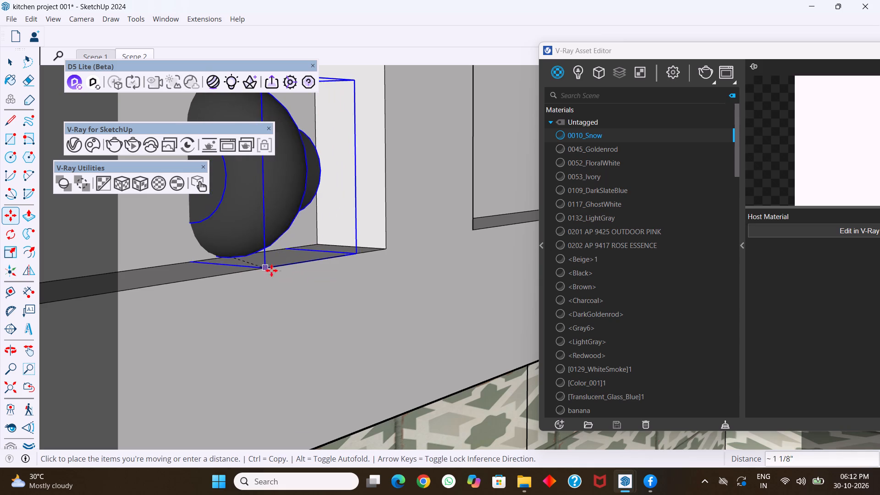
key(Left)
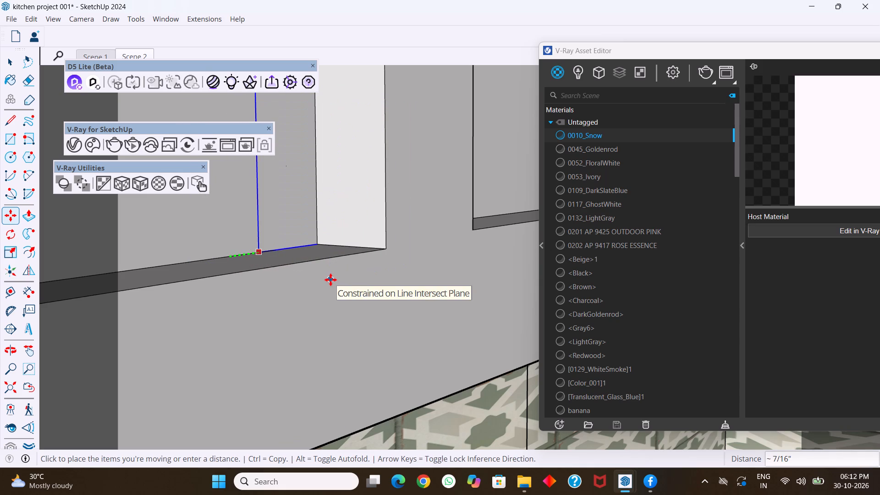
key(Right)
scroll(373, 264, down, 6)
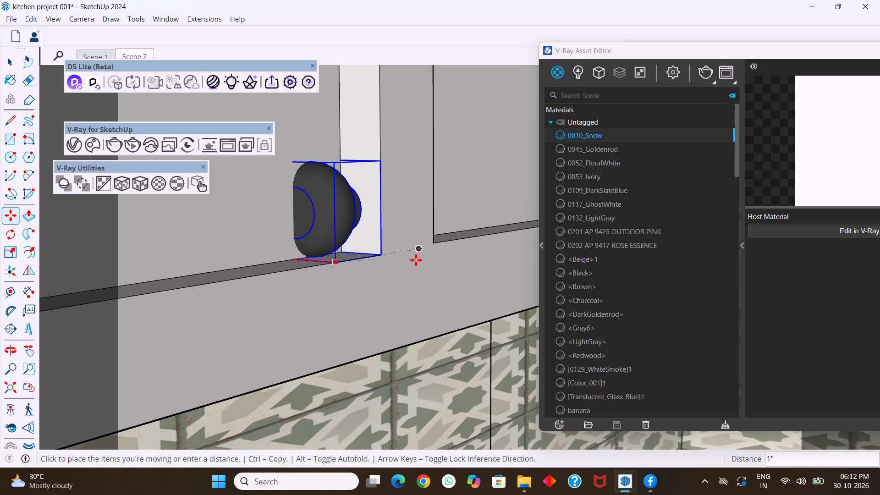
scroll(391, 273, down, 6)
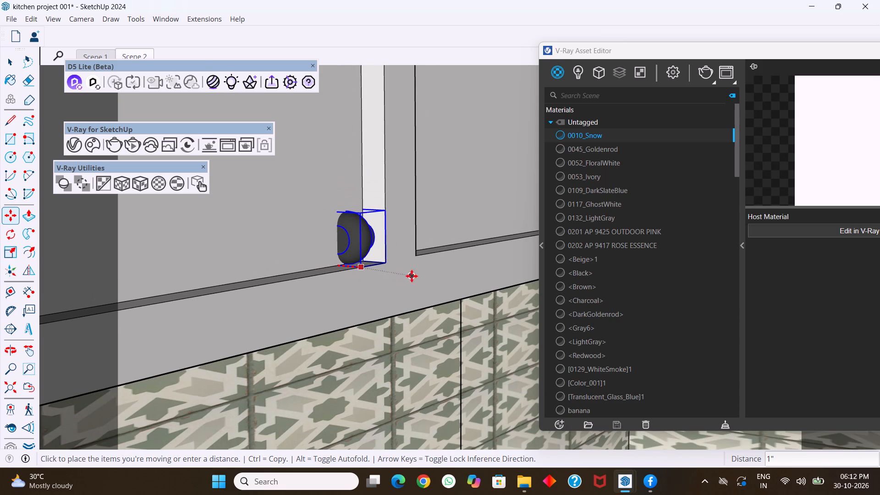
click(423, 273)
Rotate that knob 90 degrees about the vertical axis at its lower corner so it faces out from the door.
scroll(359, 269, up, 5)
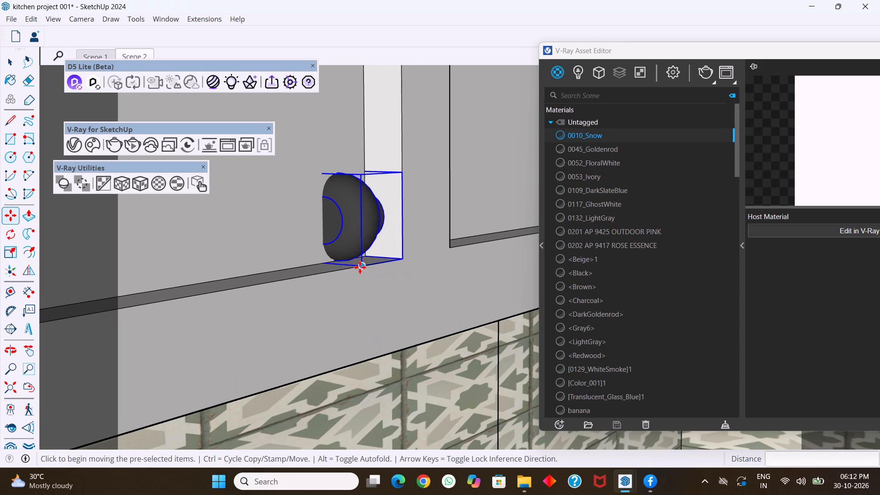
click(4, 232)
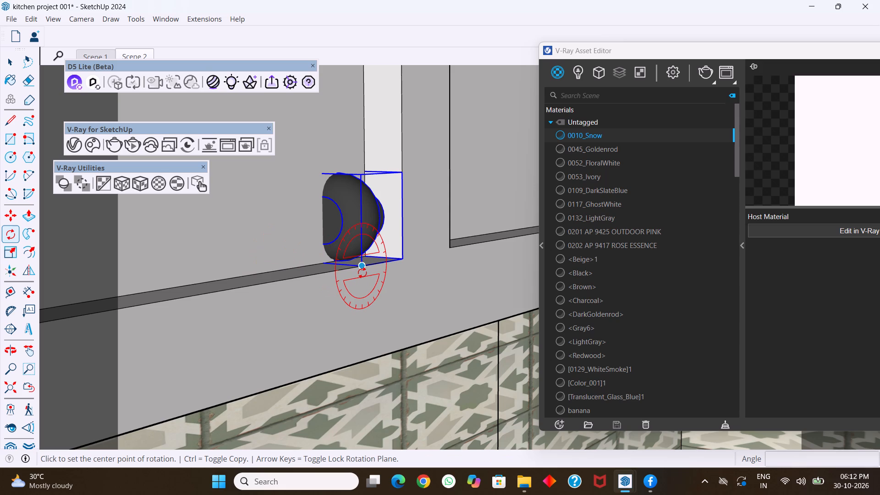
key(Left)
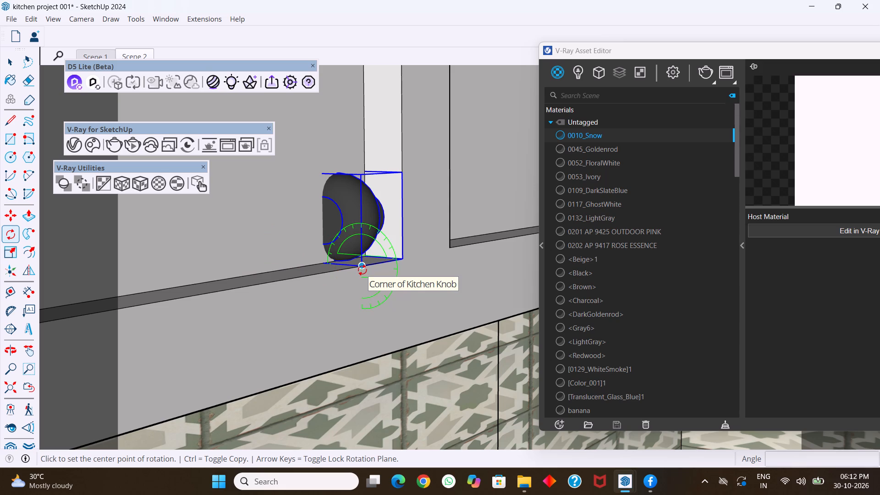
key(Up)
click(361, 266)
click(407, 258)
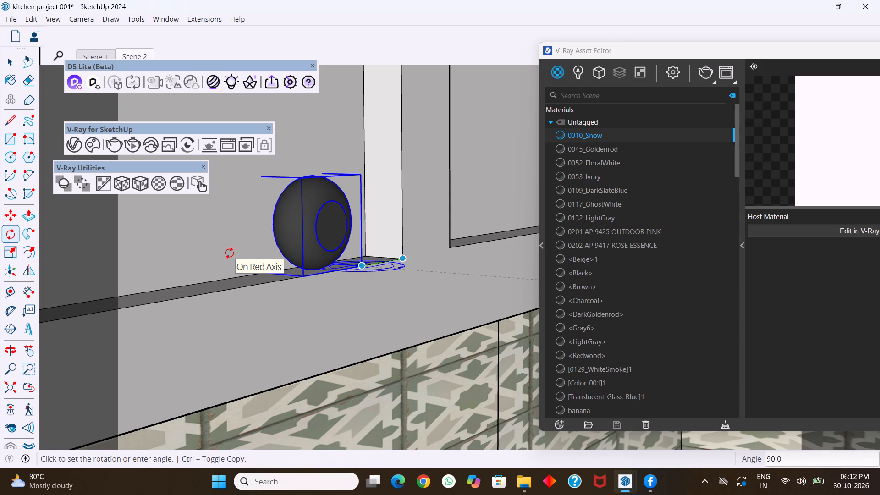
text(90)
key(Return)
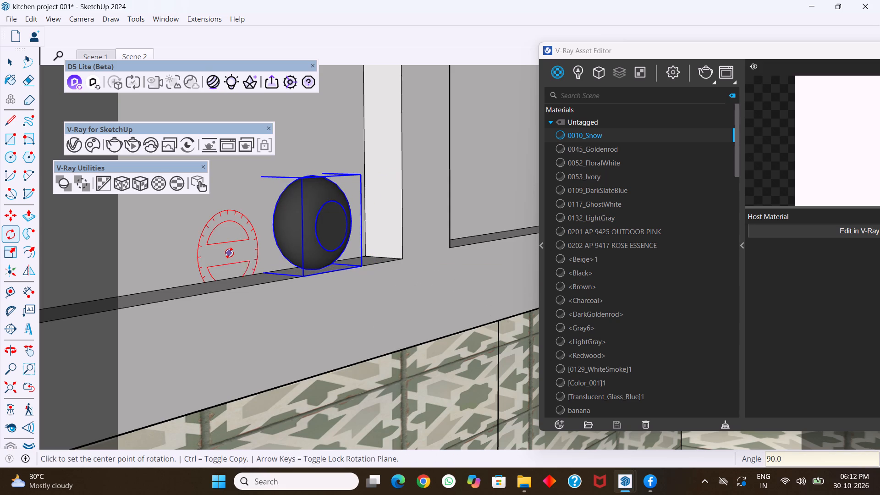
Move the rotated knob 1/2" along the red axis, bringing its base to the door face.
key(m)
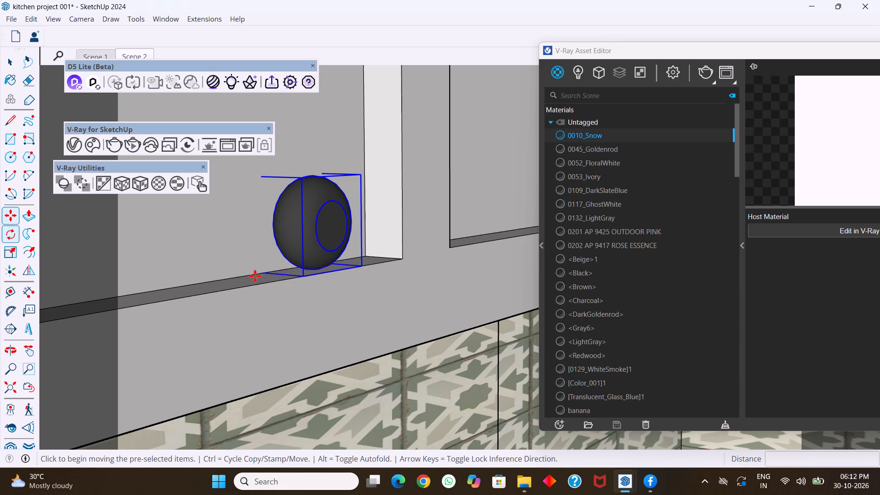
scroll(255, 276, up, 10)
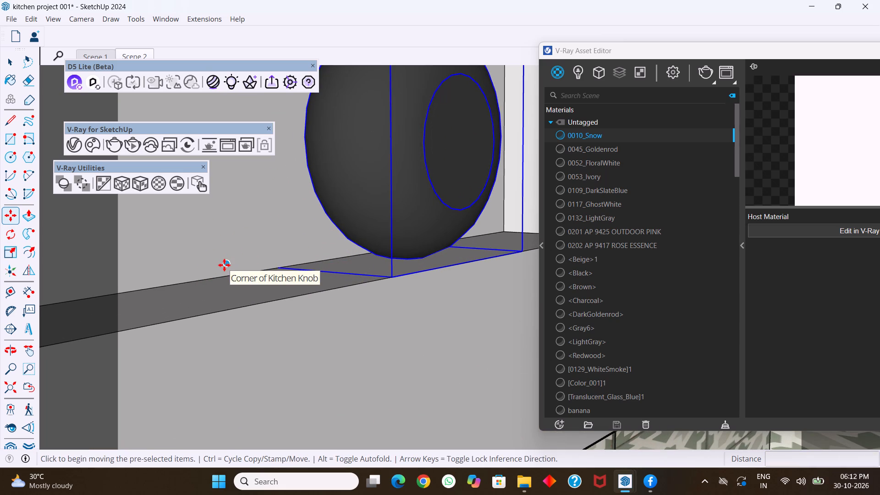
click(225, 263)
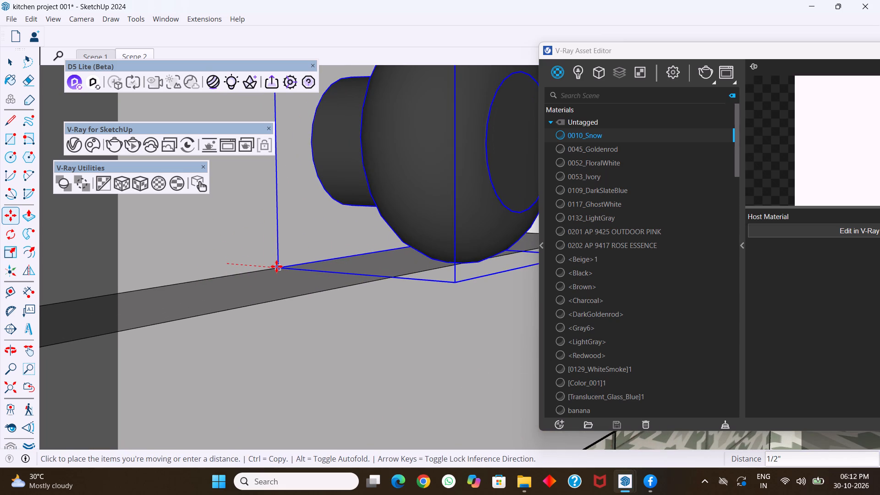
click(276, 266)
Raise the knob about 7/8" above the lower edge of the door's recessed panel.
scroll(307, 244, down, 5)
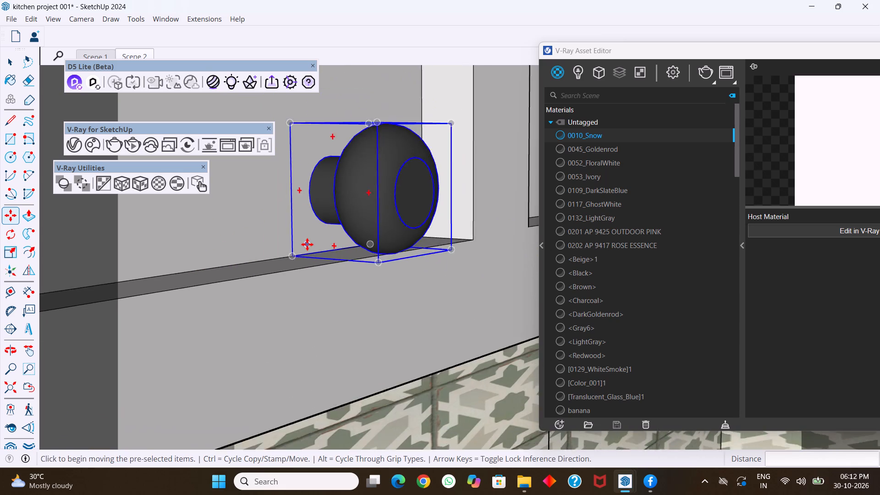
scroll(307, 244, down, 10)
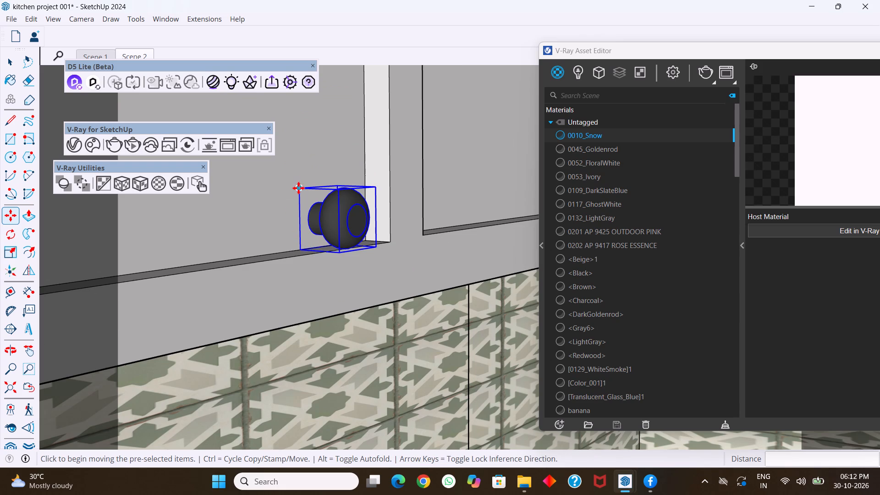
click(298, 188)
click(294, 160)
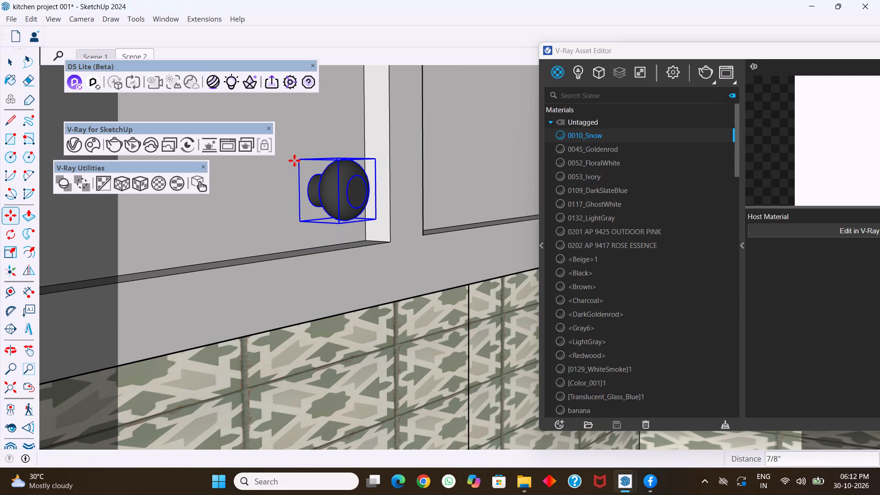
Copy the knob about 6 7/8" along the green axis to the facing lower corner of the adjacent upper-cabinet door.
scroll(328, 230, down, 8)
middle_drag(339, 246, 251, 253)
middle_drag(289, 255, 264, 252)
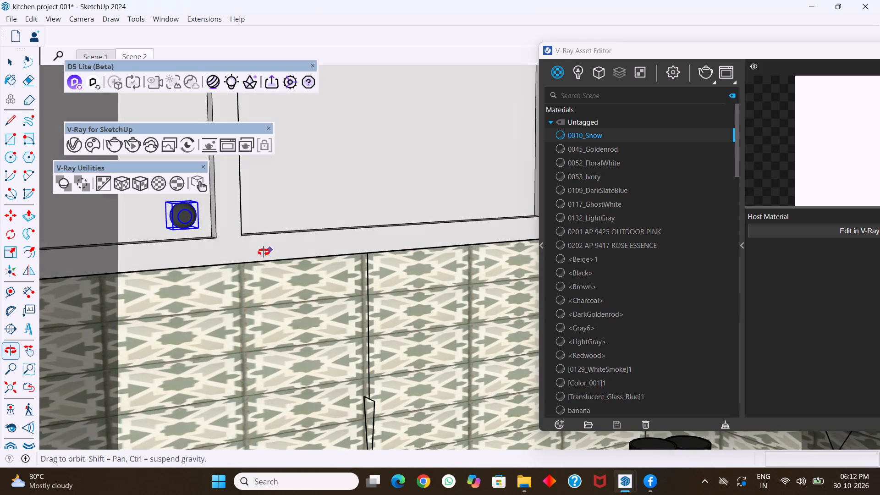
middle_drag(264, 252, 263, 252)
scroll(286, 206, down, 4)
middle_drag(289, 228, 243, 221)
scroll(224, 226, up, 1)
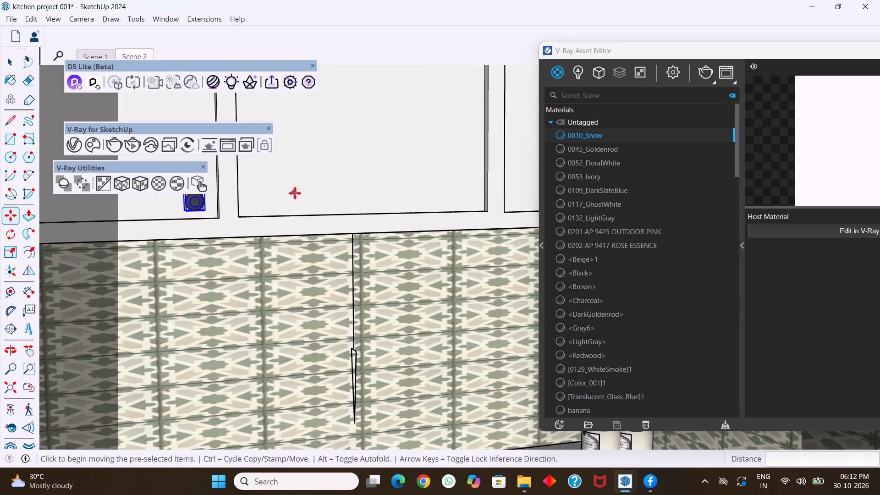
shift+middle_drag(295, 193, 403, 205)
middle_drag(384, 223, 322, 217)
scroll(293, 228, up, 11)
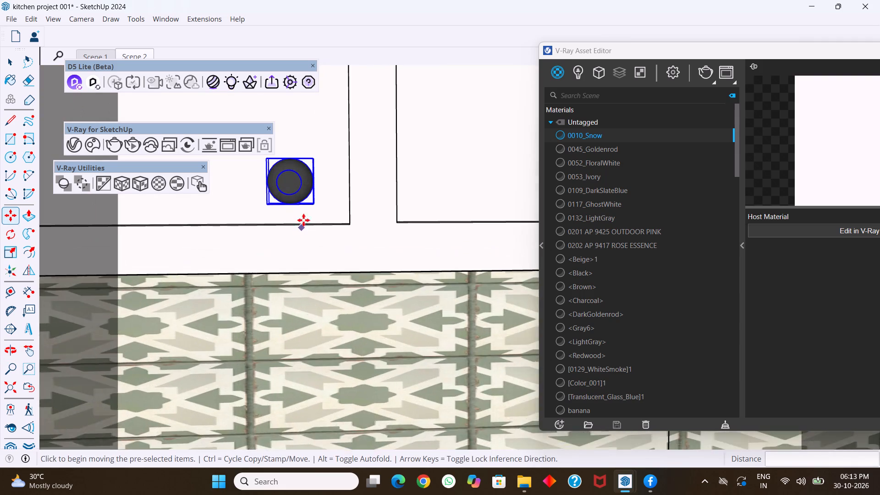
scroll(303, 220, up, 3)
scroll(319, 199, up, 18)
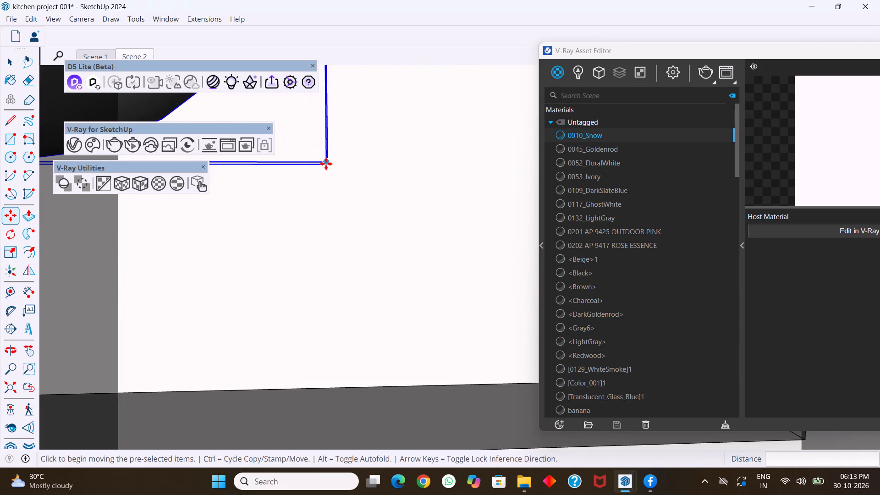
middle_drag(326, 164, 336, 137)
click(319, 186)
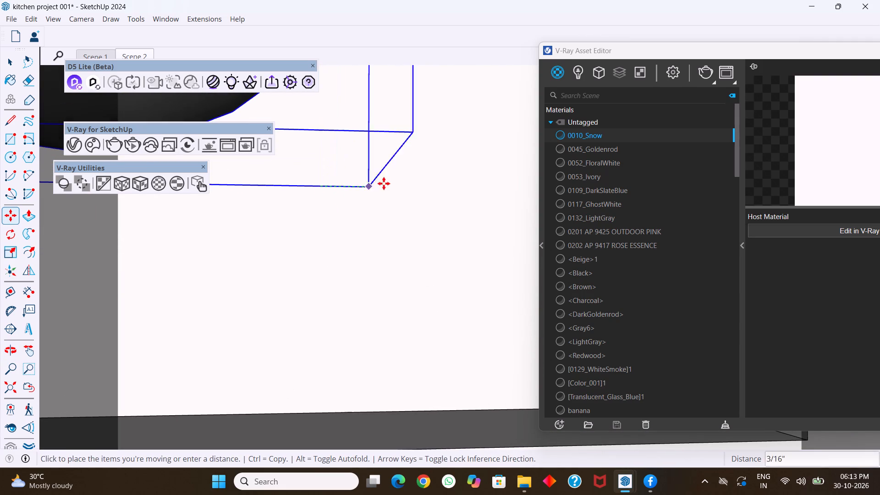
scroll(384, 183, down, 10)
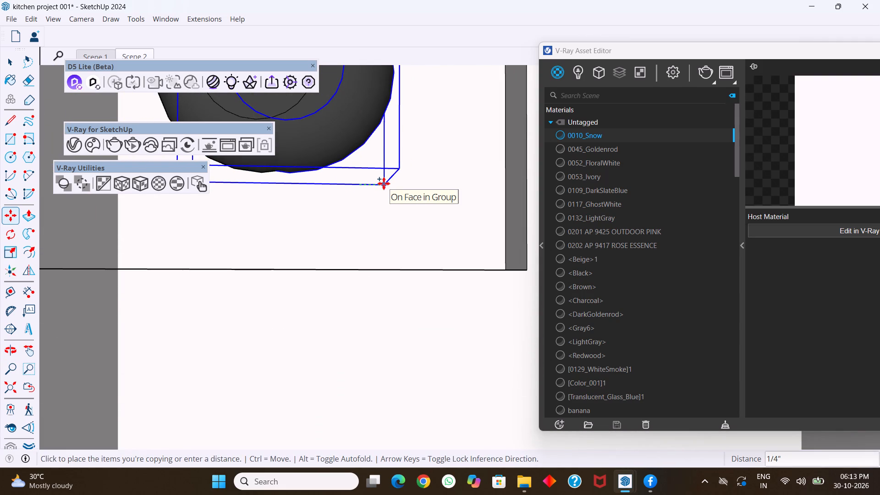
key(Left)
scroll(451, 185, down, 20)
scroll(451, 185, down, 1)
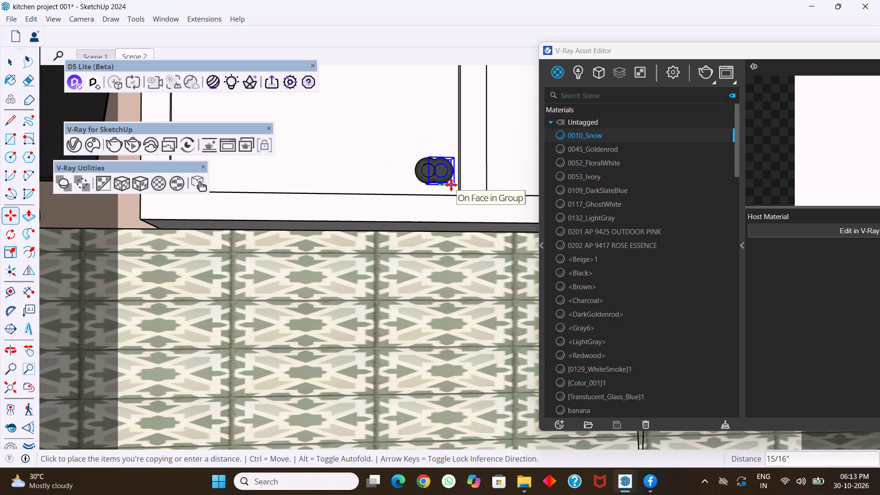
scroll(511, 182, up, 7)
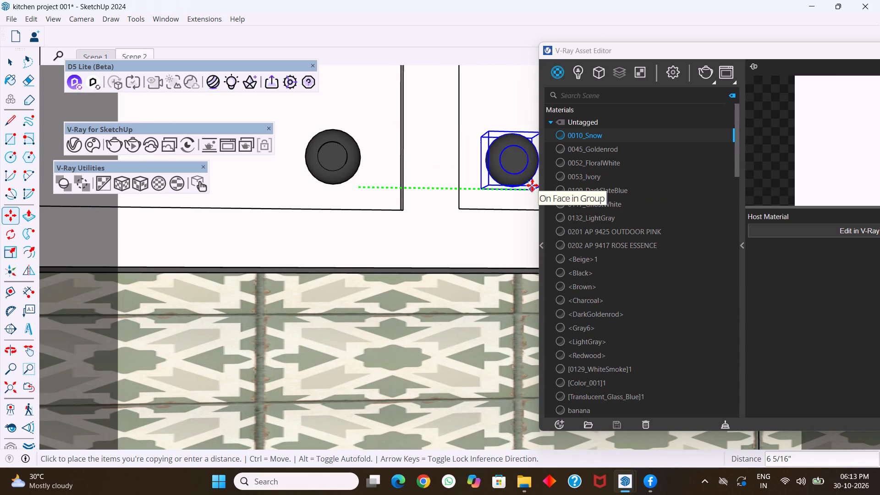
shift+scroll(532, 185, up, 1)
shift+middle_drag(532, 185, 418, 198)
click(434, 199)
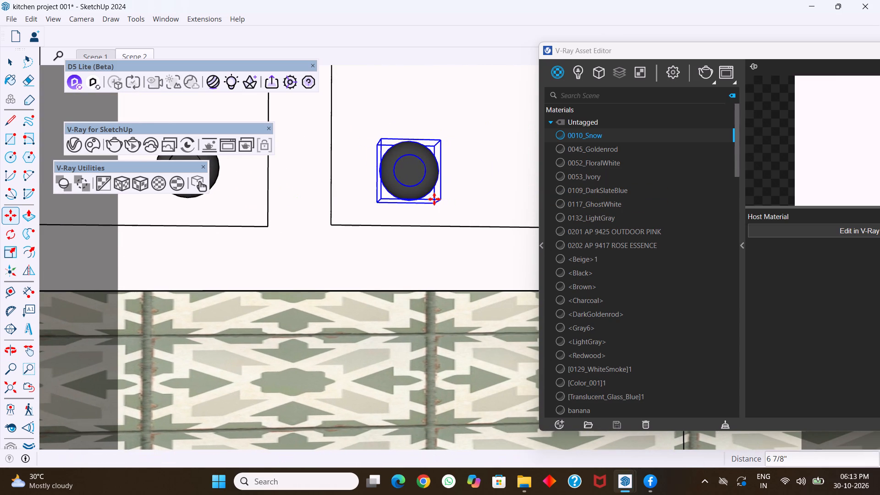
Copy the selected knob about 2' 5 5/16" along the green axis to the near lower corner of the narrow corner-cabinet door.
scroll(335, 193, down, 20)
scroll(335, 193, down, 2)
middle_drag(295, 223, 301, 250)
scroll(270, 202, up, 10)
scroll(267, 196, down, 5)
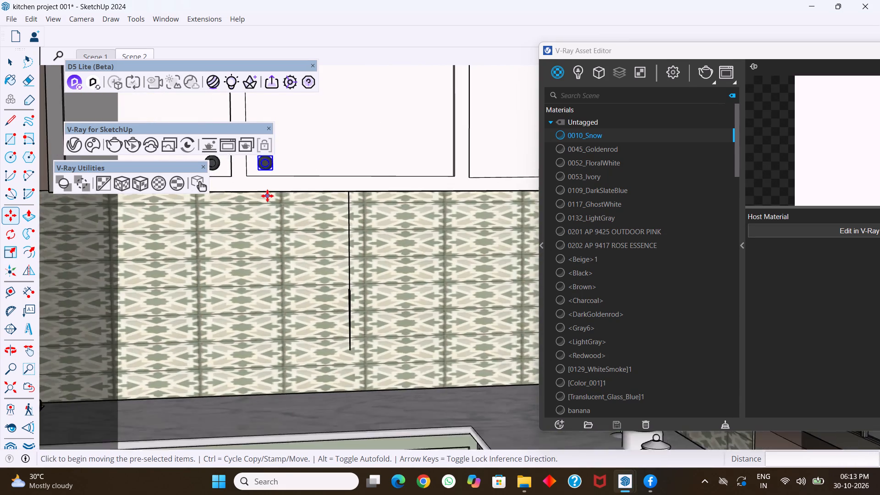
scroll(267, 196, down, 3)
scroll(256, 177, up, 4)
scroll(260, 176, down, 4)
scroll(260, 176, up, 7)
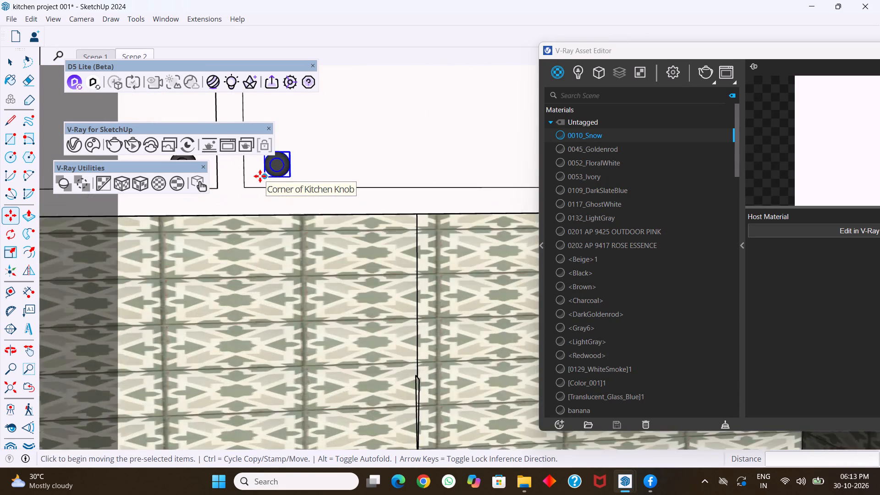
scroll(260, 176, up, 19)
middle_drag(275, 186, 279, 158)
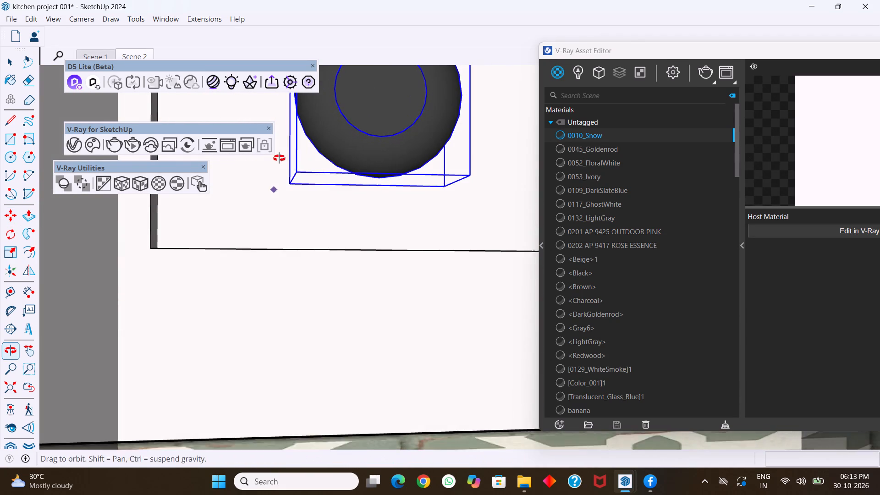
middle_drag(279, 158, 280, 157)
click(289, 183)
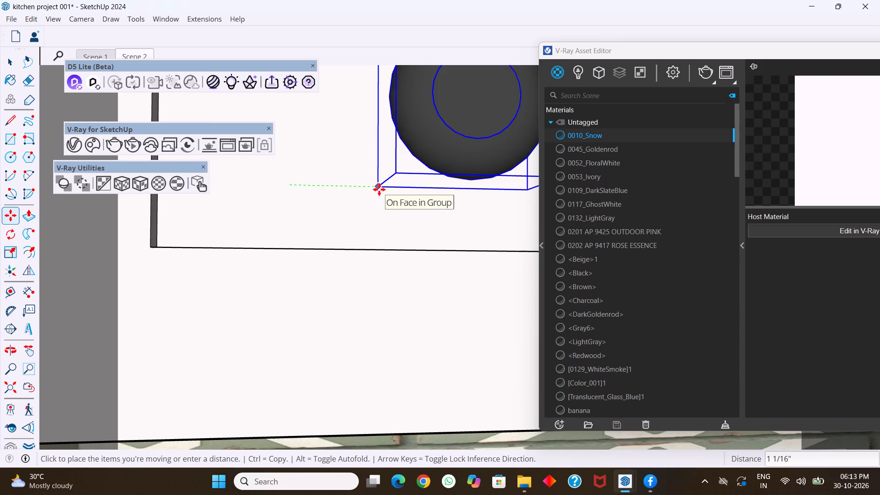
scroll(280, 238, down, 12)
key(Left)
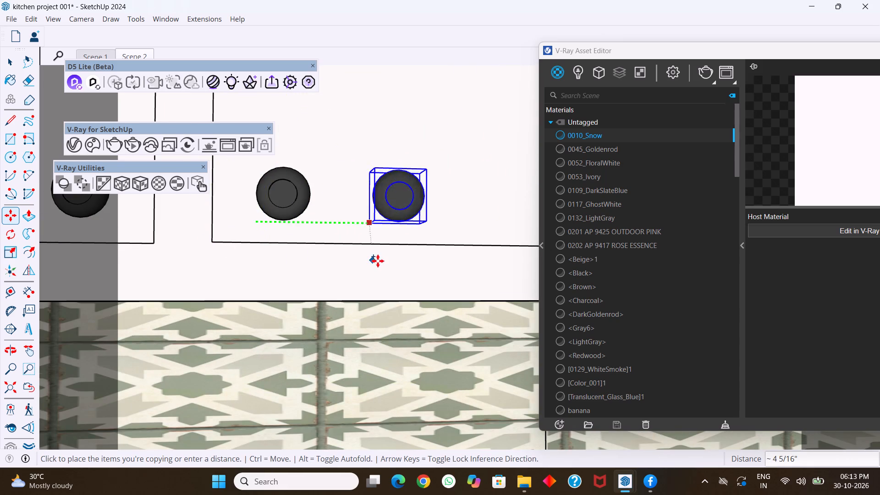
scroll(378, 261, down, 20)
scroll(378, 261, down, 3)
scroll(423, 281, up, 9)
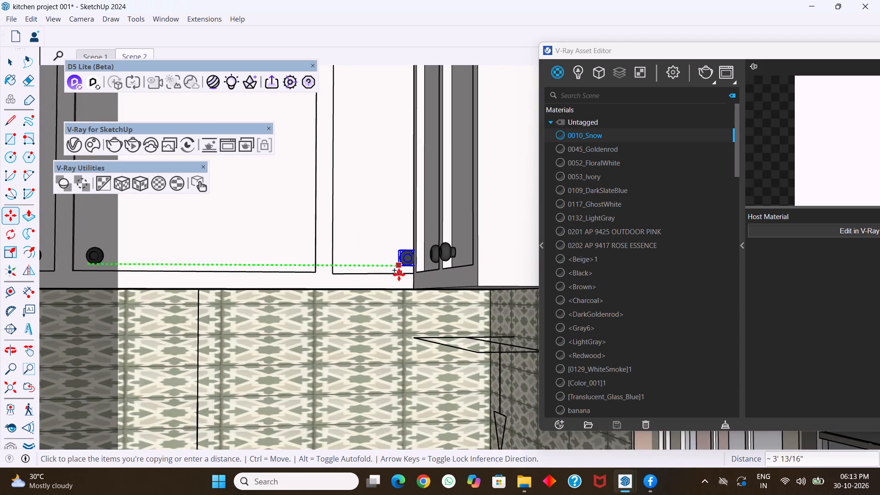
scroll(399, 275, up, 6)
scroll(350, 271, up, 8)
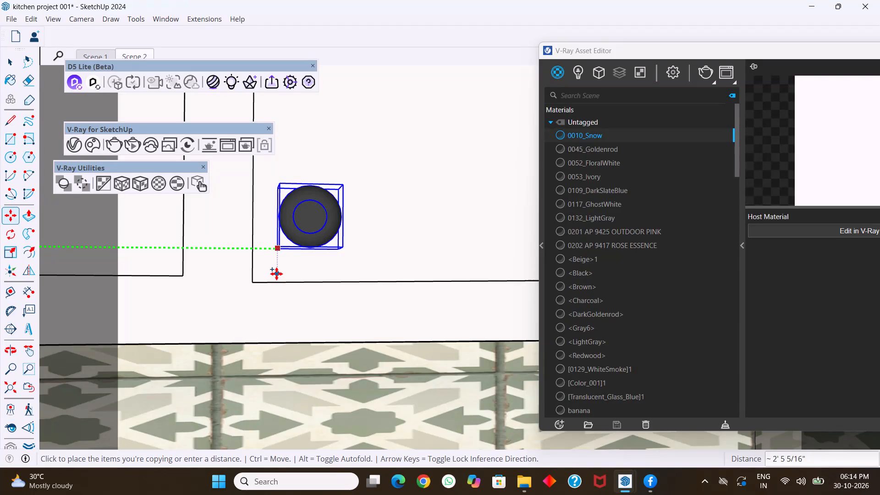
scroll(276, 274, down, 9)
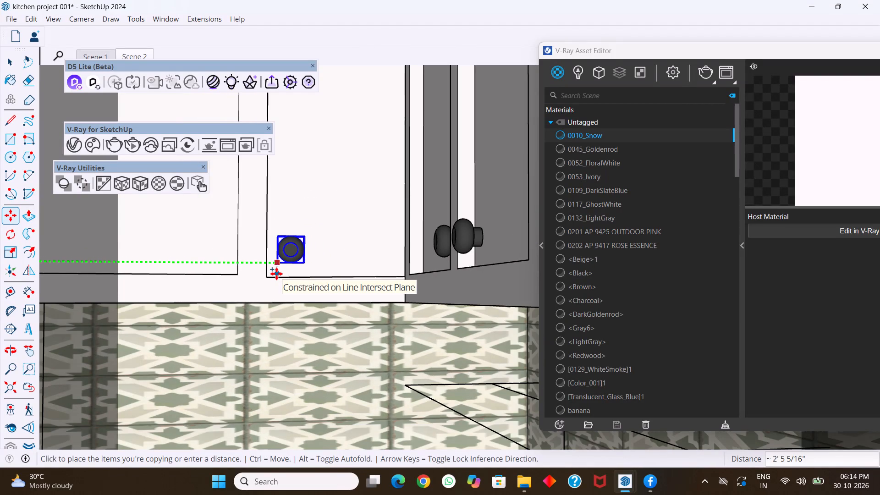
click(276, 274)
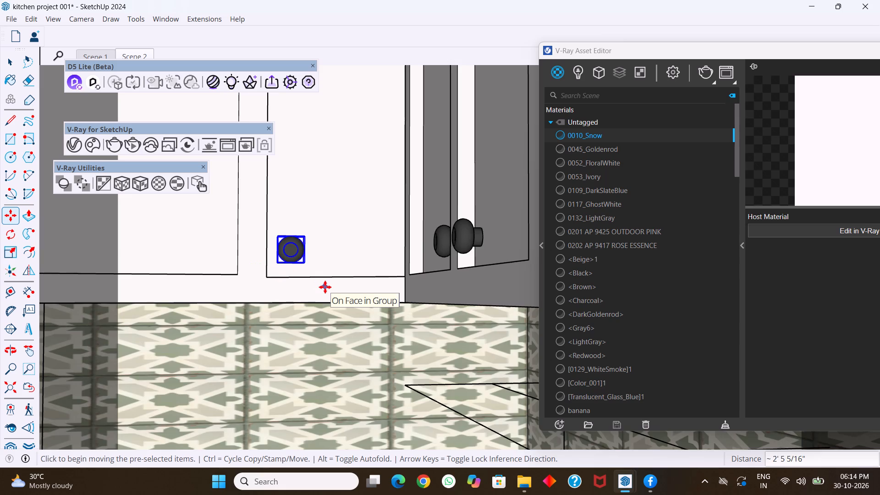
Copy the corner-cabinet knob about 7' 11 11/16" across to the hood-side lower corner of the narrow upper-cabinet door between fridge and hood.
scroll(325, 287, down, 15)
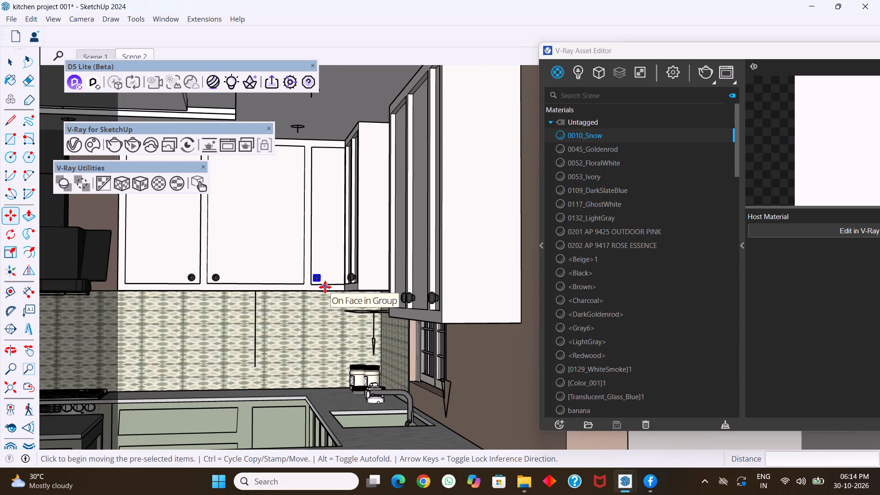
scroll(325, 287, down, 4)
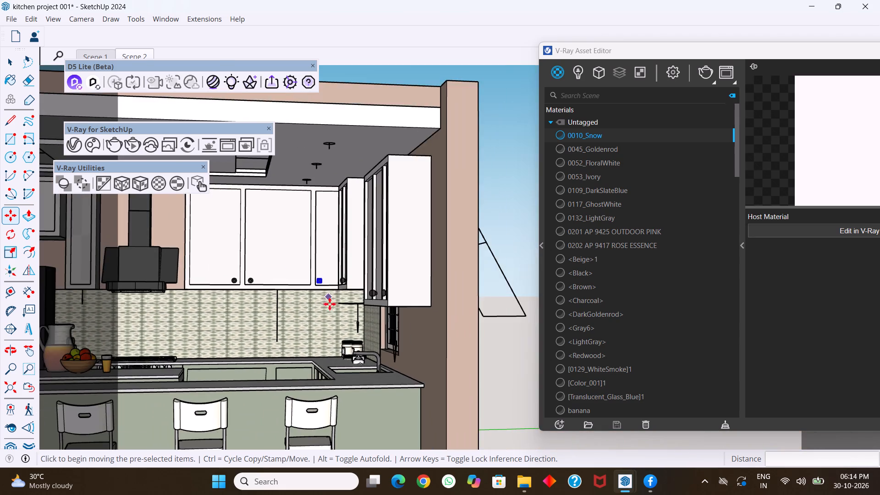
middle_drag(330, 304, 388, 314)
scroll(297, 312, down, 5)
middle_drag(297, 312, 307, 313)
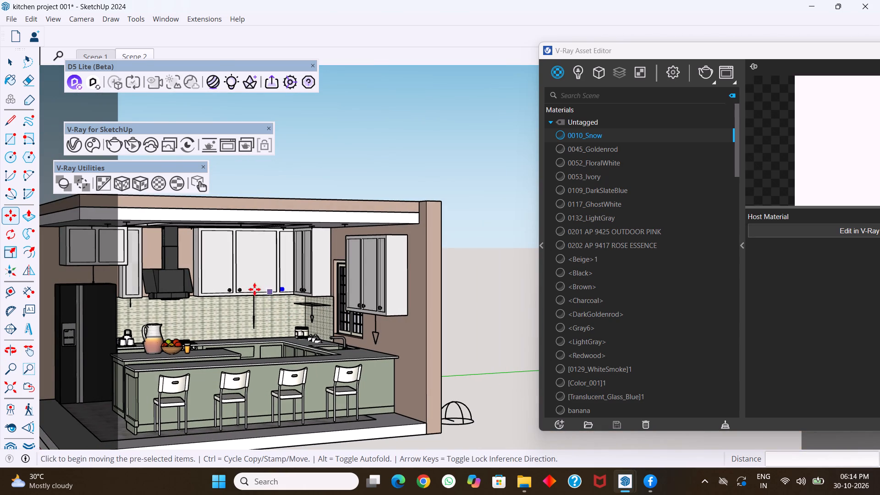
middle_click(230, 276)
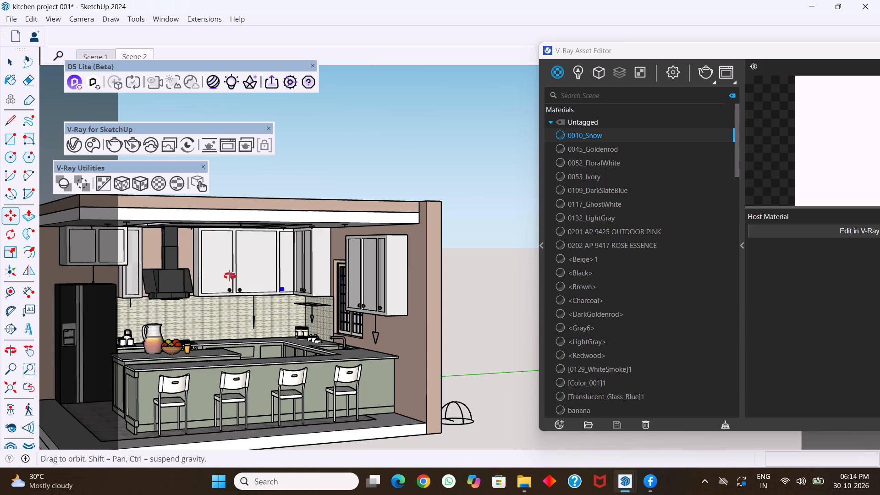
scroll(258, 289, up, 17)
middle_drag(295, 289, 275, 285)
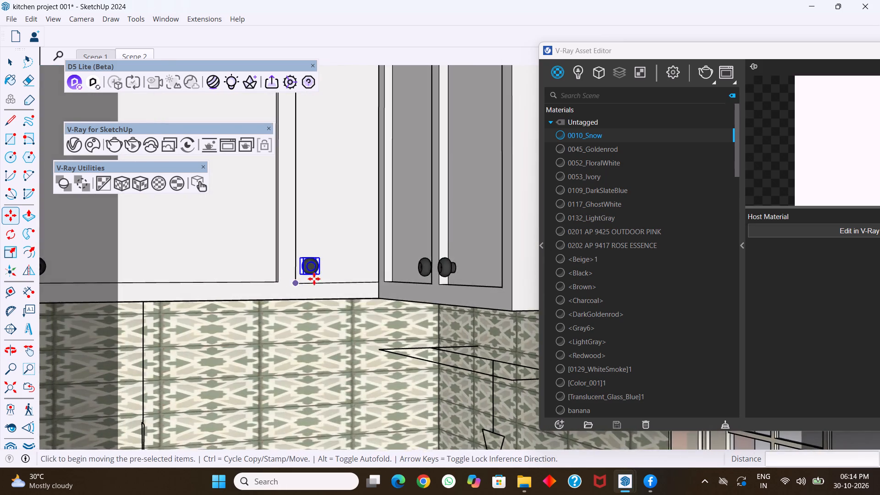
scroll(314, 278, up, 13)
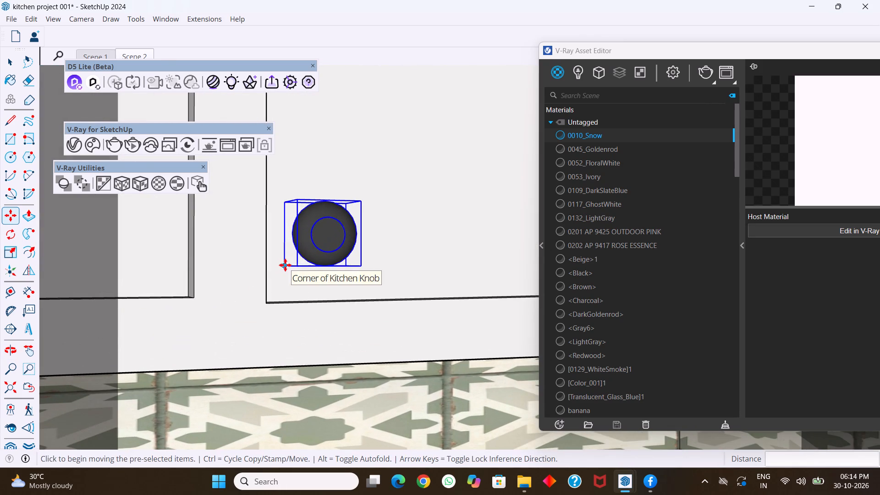
click(285, 265)
scroll(407, 231, down, 12)
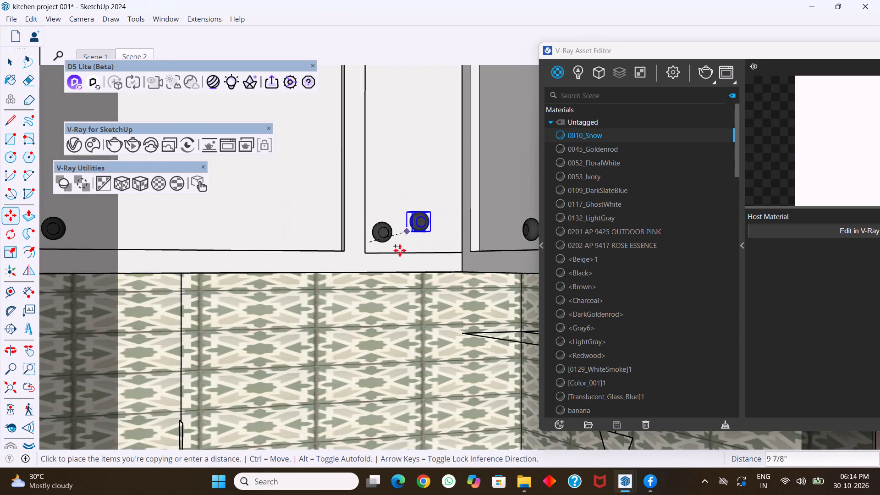
middle_drag(380, 257, 508, 290)
middle_click(508, 290)
scroll(251, 208, down, 15)
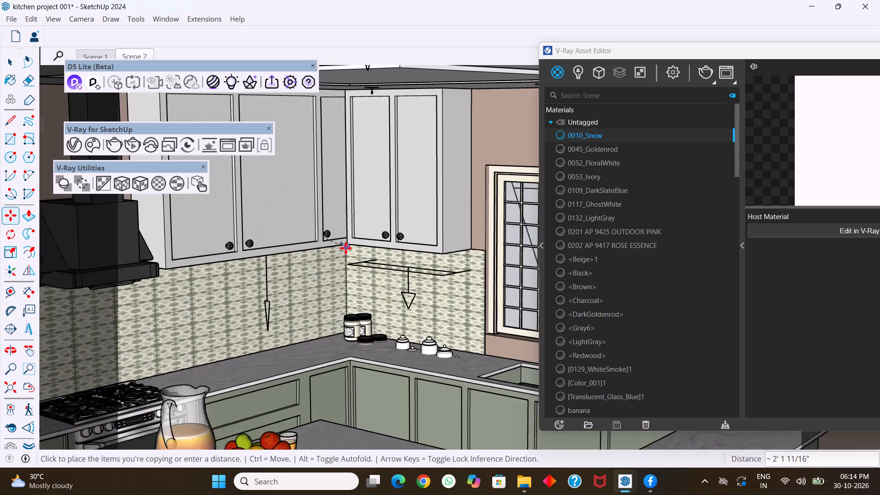
scroll(346, 248, down, 3)
middle_drag(217, 214, 156, 222)
scroll(202, 243, up, 12)
middle_drag(195, 259, 158, 256)
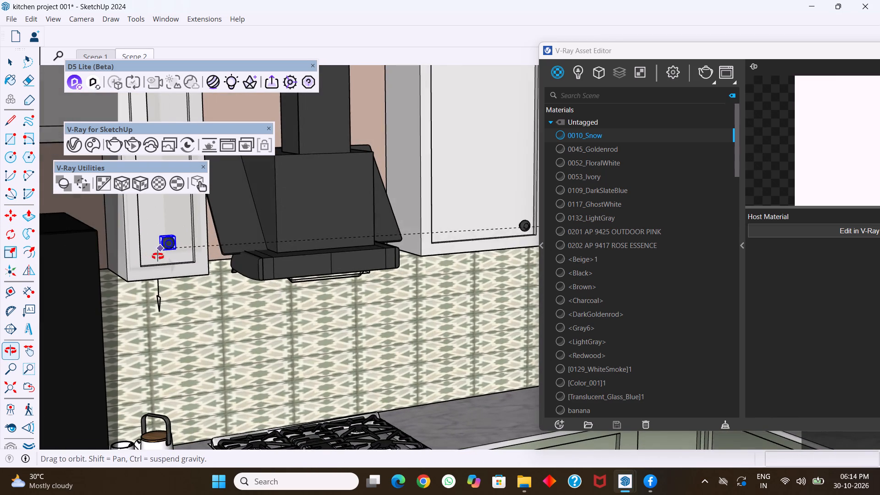
middle_drag(158, 256, 158, 256)
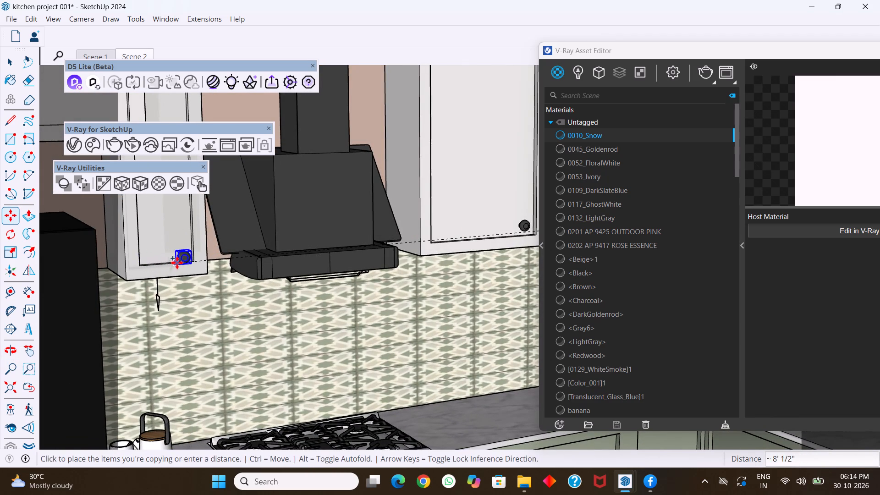
scroll(177, 263, up, 18)
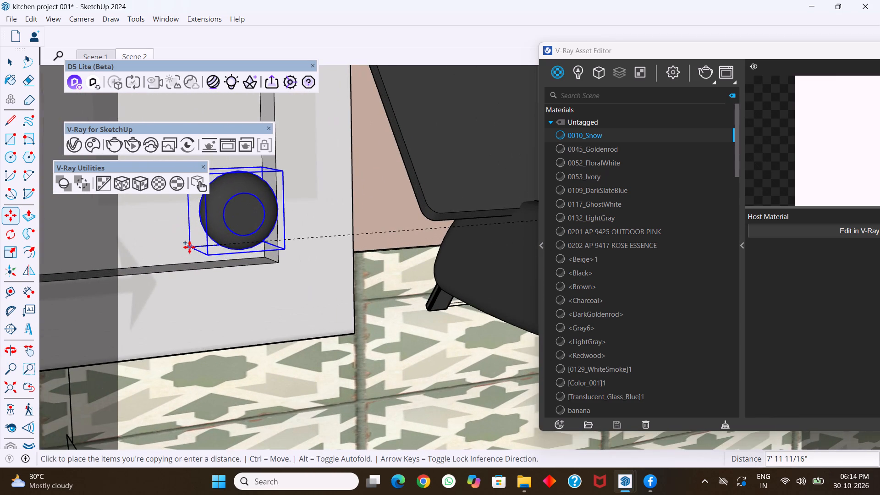
click(187, 247)
Copy that knob up to the over-fridge cabinet, onto the hood-side door's lower corner beside the adjoining door.
middle_drag(195, 248, 337, 274)
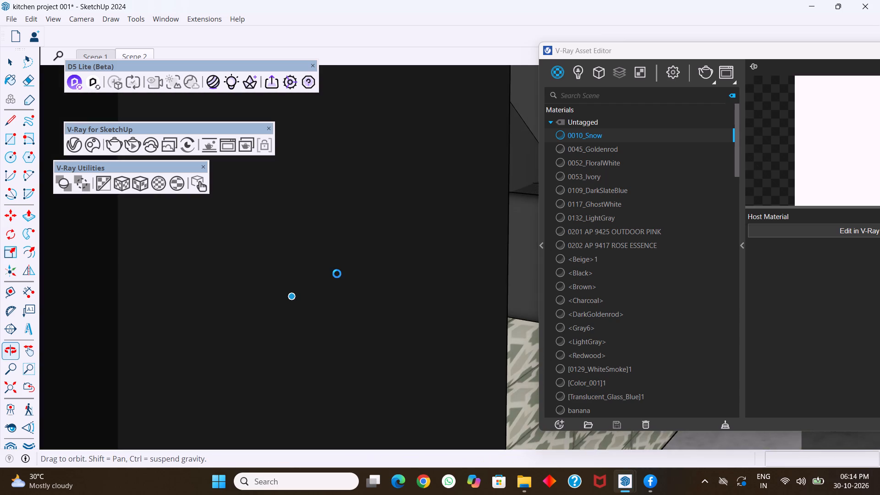
middle_drag(337, 274, 229, 253)
scroll(214, 276, down, 6)
scroll(305, 296, down, 12)
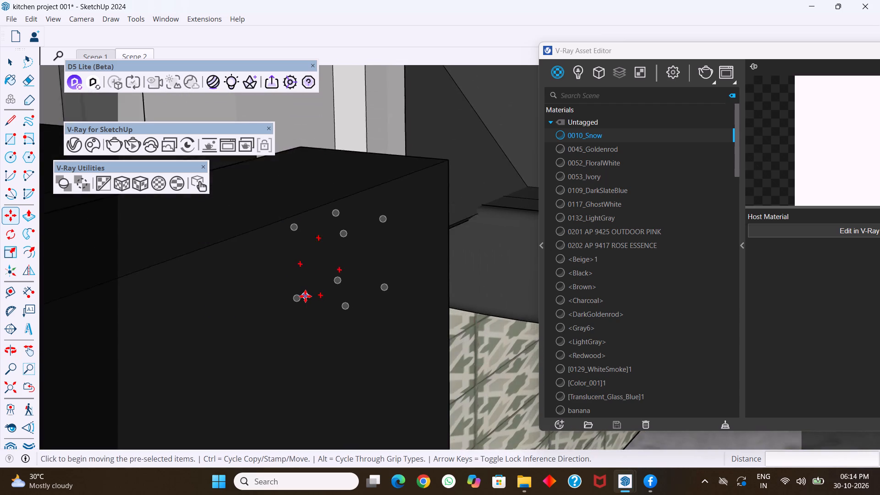
scroll(305, 296, down, 6)
middle_drag(316, 294, 238, 293)
middle_drag(407, 297, 375, 291)
scroll(462, 299, up, 2)
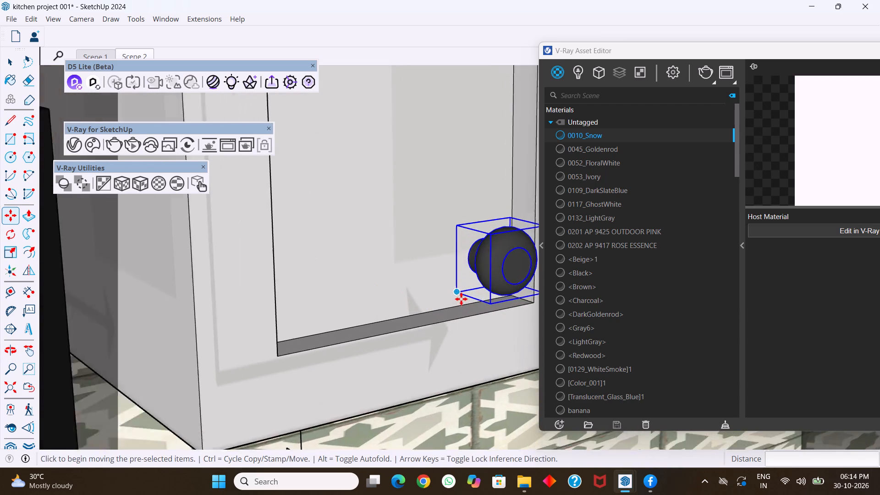
scroll(461, 299, up, 2)
click(456, 290)
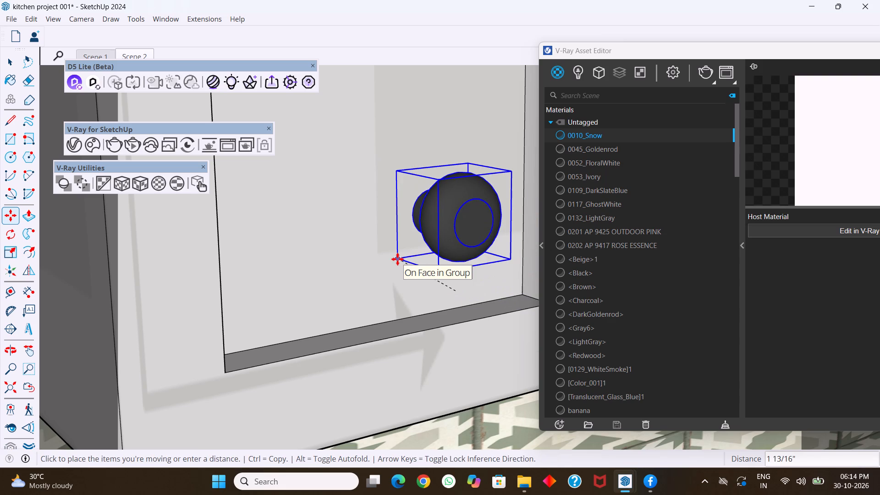
scroll(397, 259, down, 18)
middle_drag(397, 259, 332, 248)
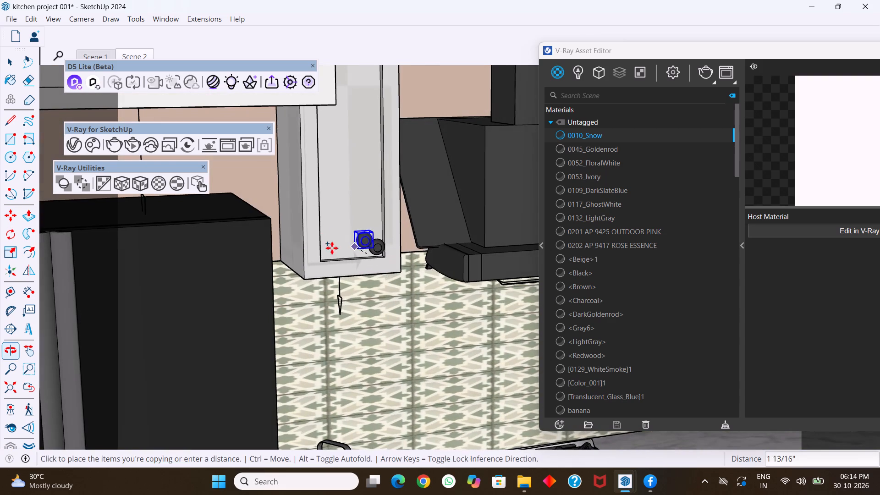
shift+middle_drag(296, 165, 391, 281)
scroll(297, 226, up, 2)
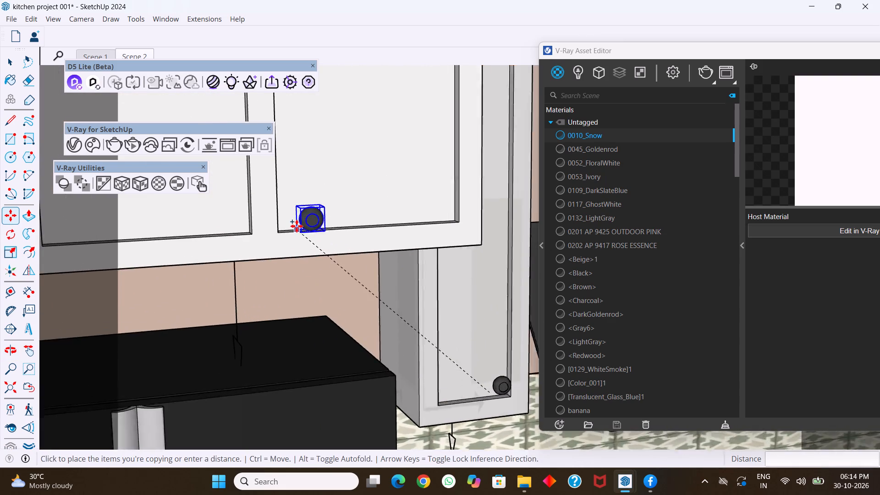
scroll(297, 226, up, 6)
click(284, 209)
Copy the over-fridge knob about 6" along the green axis to the facing lower corner of the adjacent door, and clear the selection.
middle_drag(284, 209, 291, 210)
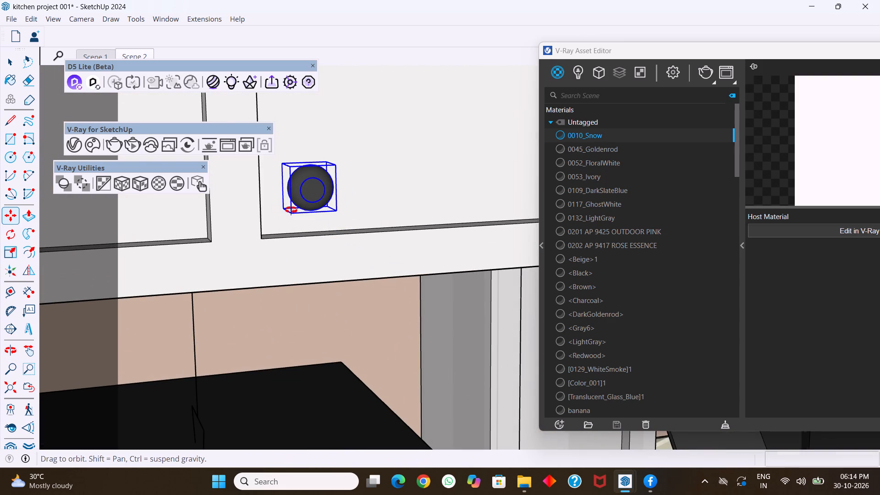
middle_drag(291, 210, 367, 223)
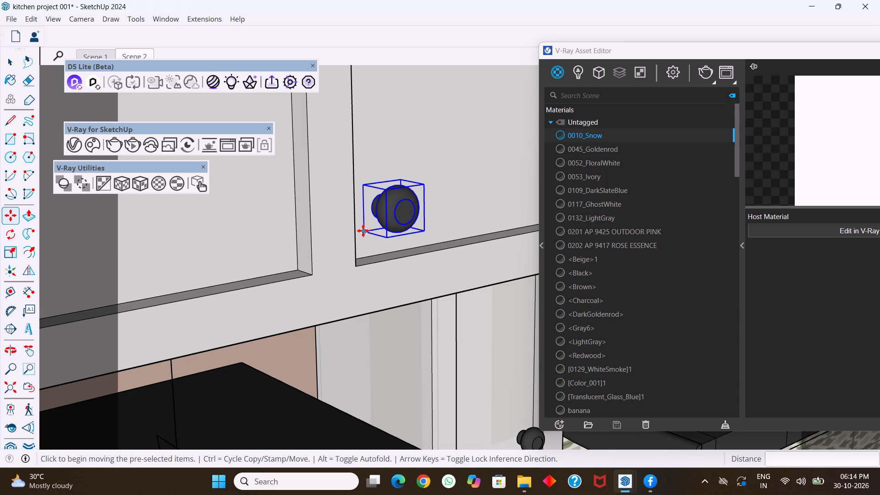
click(363, 231)
key(Left)
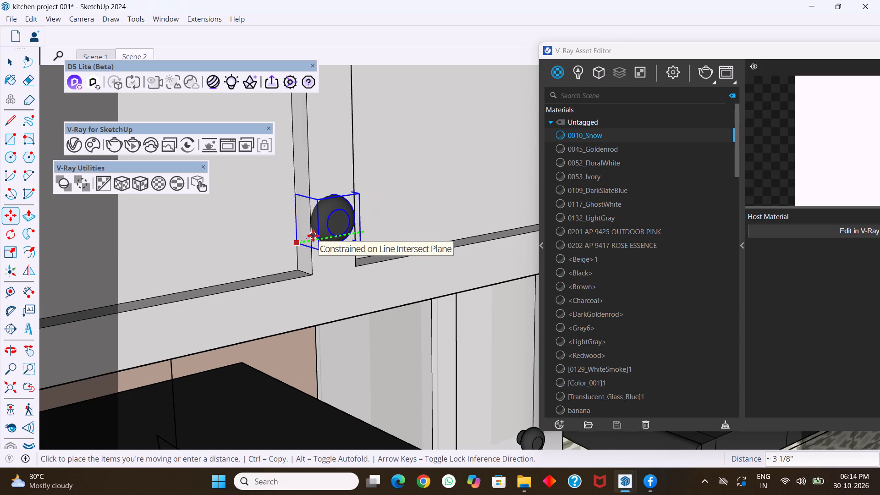
click(222, 253)
scroll(289, 265, down, 12)
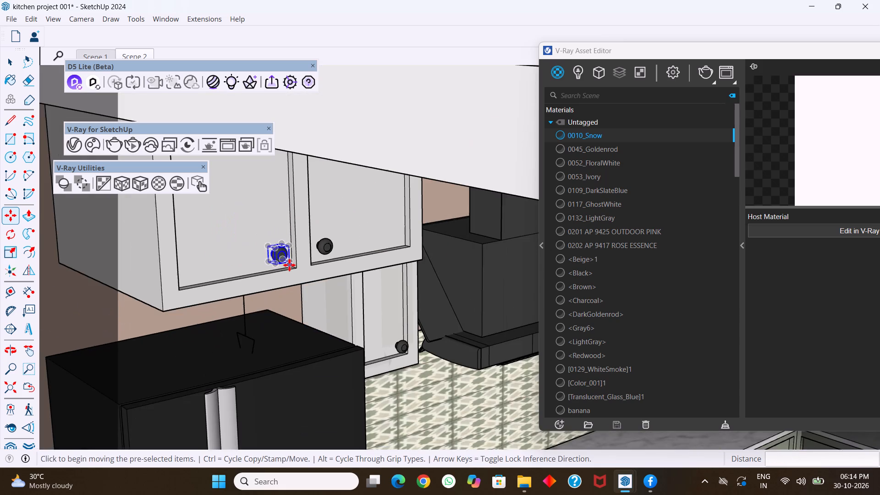
scroll(290, 269, down, 1)
key(space)
scroll(290, 269, down, 12)
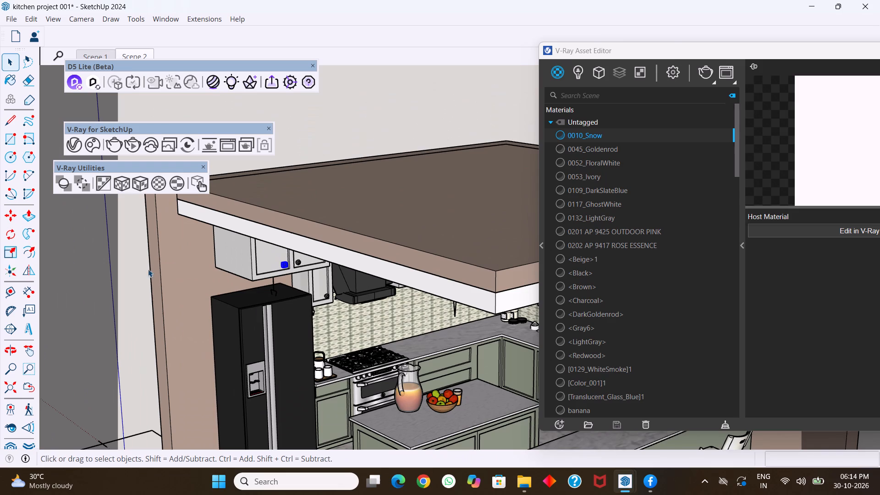
click(323, 136)
Examine the knob placement on all the upper cabinets in an overall view of the kitchen.
middle_drag(308, 262, 325, 222)
scroll(316, 275, down, 1)
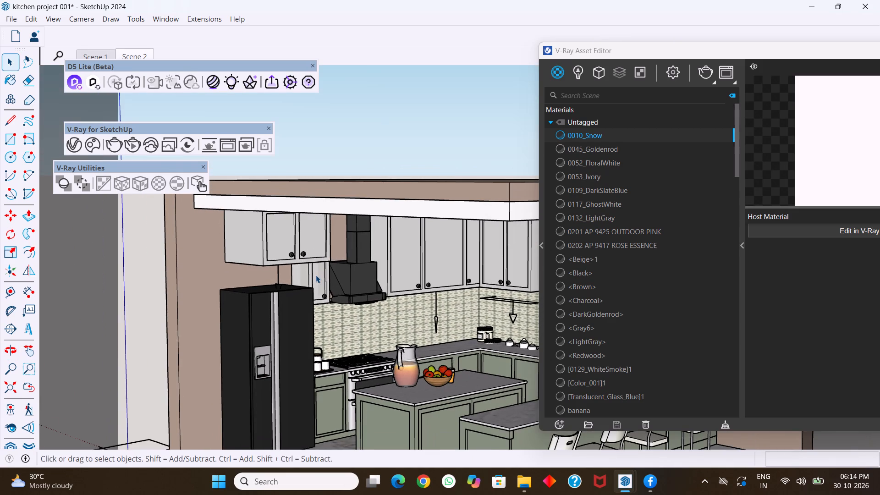
scroll(316, 275, down, 5)
middle_drag(366, 357, 378, 355)
scroll(344, 352, down, 1)
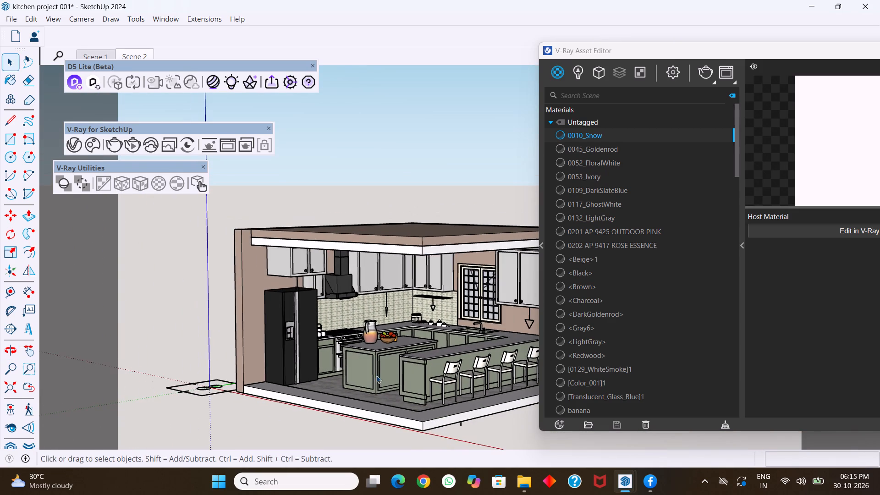
middle_drag(410, 359, 439, 363)
scroll(439, 363, down, 1)
middle_drag(444, 367, 447, 350)
middle_click(447, 350)
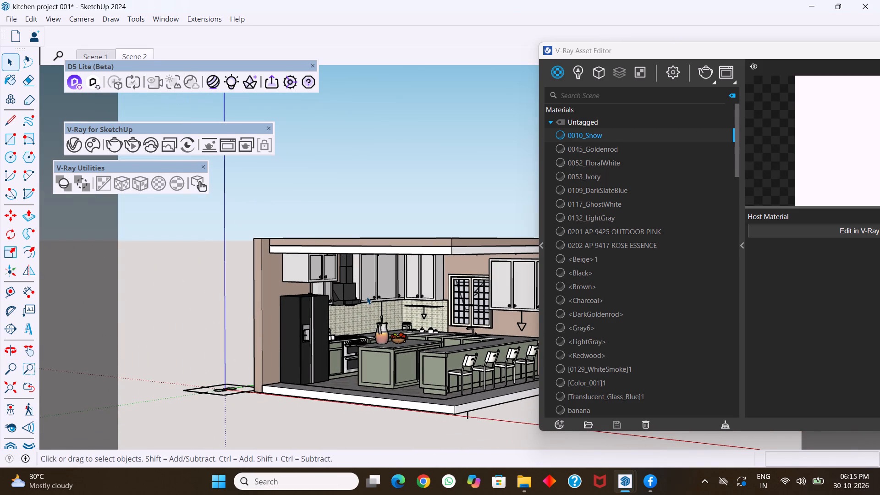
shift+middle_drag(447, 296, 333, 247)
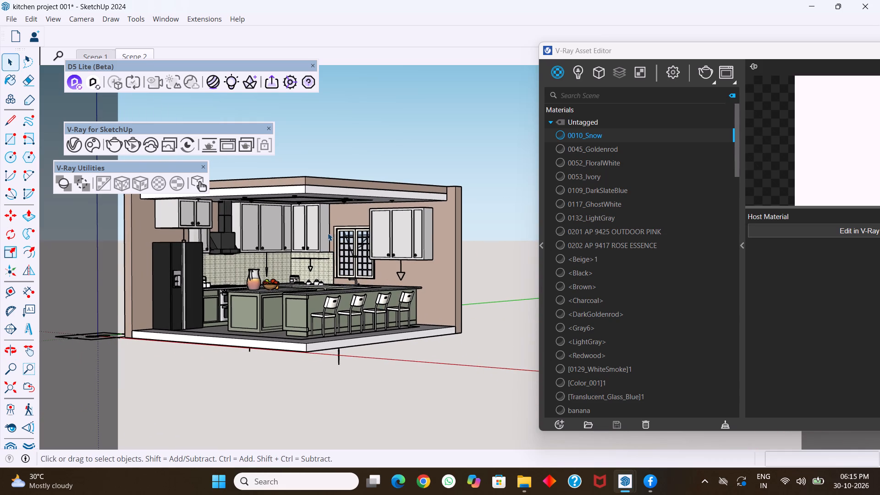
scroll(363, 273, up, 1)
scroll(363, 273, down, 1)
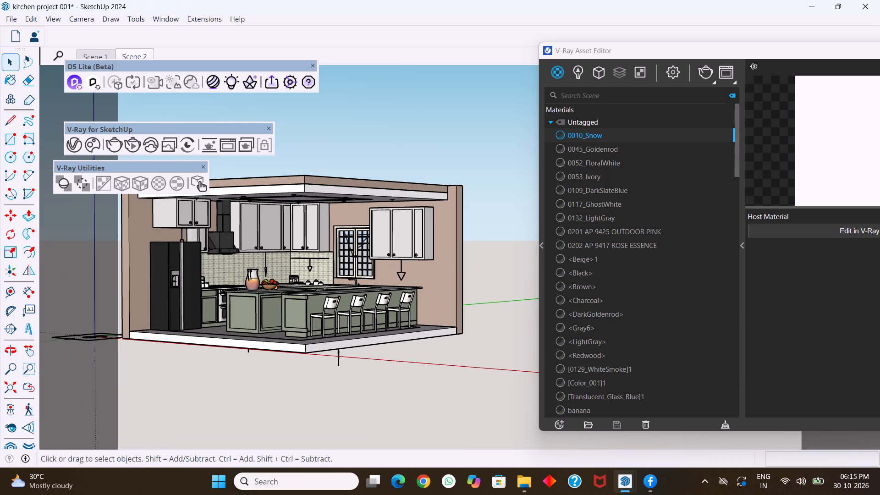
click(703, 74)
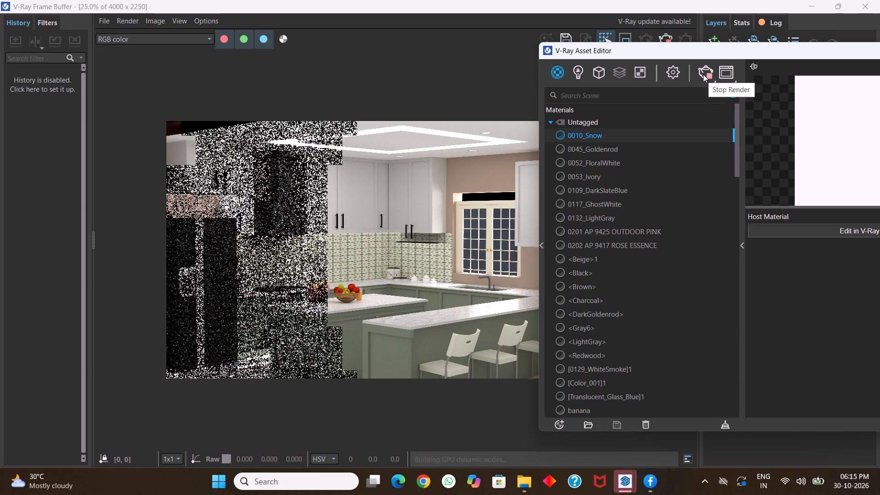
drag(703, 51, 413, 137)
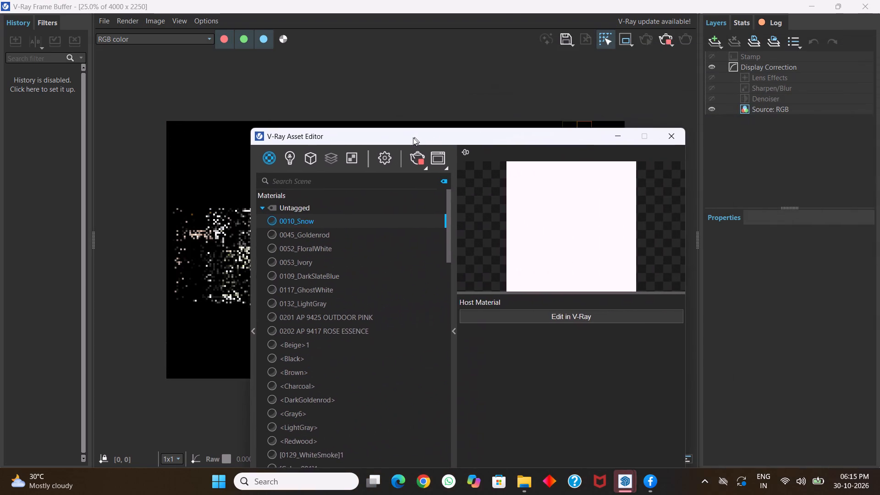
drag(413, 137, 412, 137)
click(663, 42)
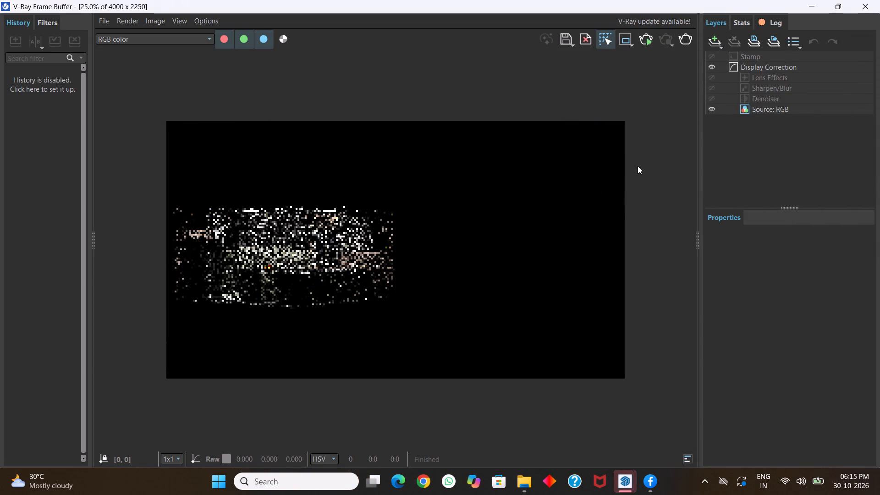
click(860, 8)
Restore the Scene 2 camera view and start a V-Ray render of it.
drag(518, 137, 678, 111)
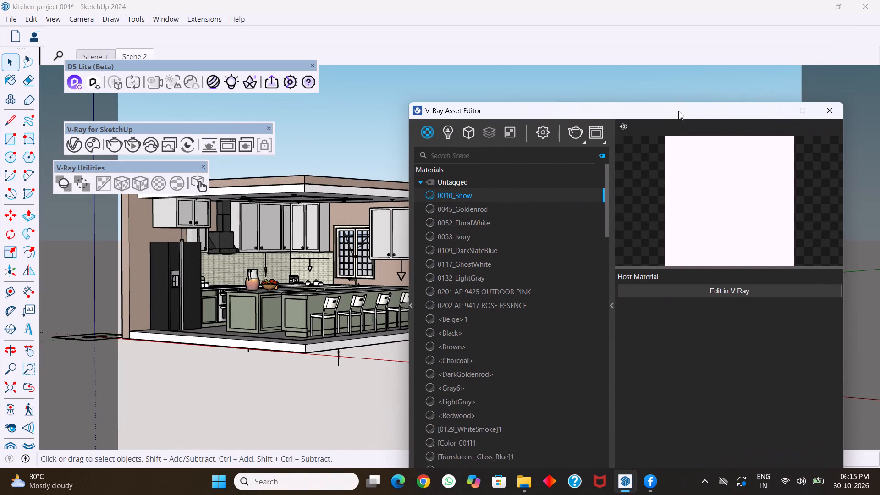
click(135, 53)
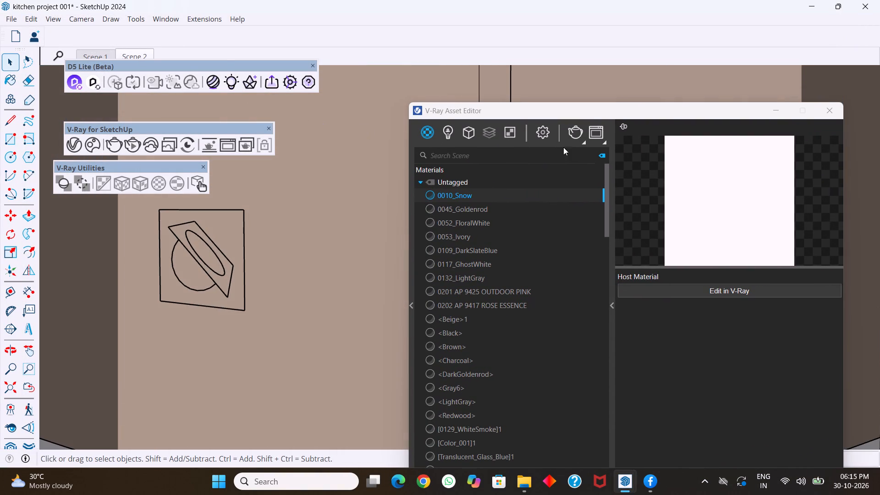
click(579, 131)
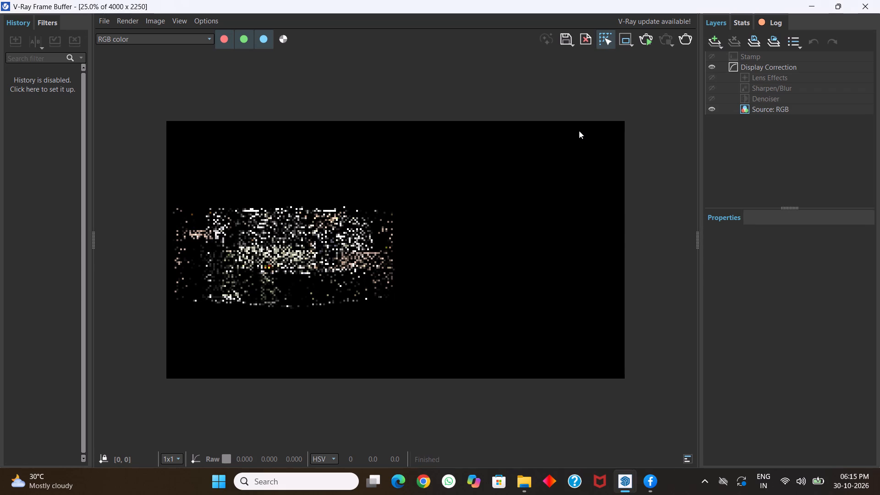
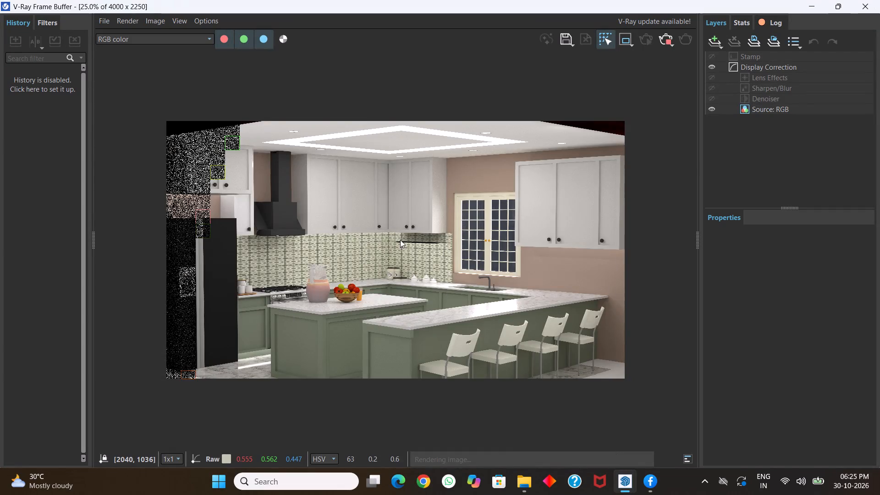
Examine the Scene 2 render while it completes, checking the cabinet knobs, tiled backsplash, dark line under the corner cabinet and countertop items.
scroll(400, 240, up, 3)
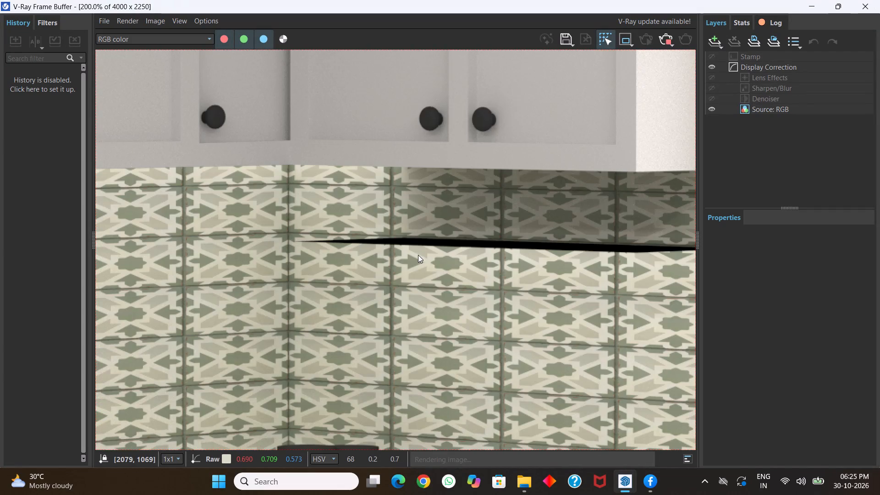
scroll(418, 255, down, 1)
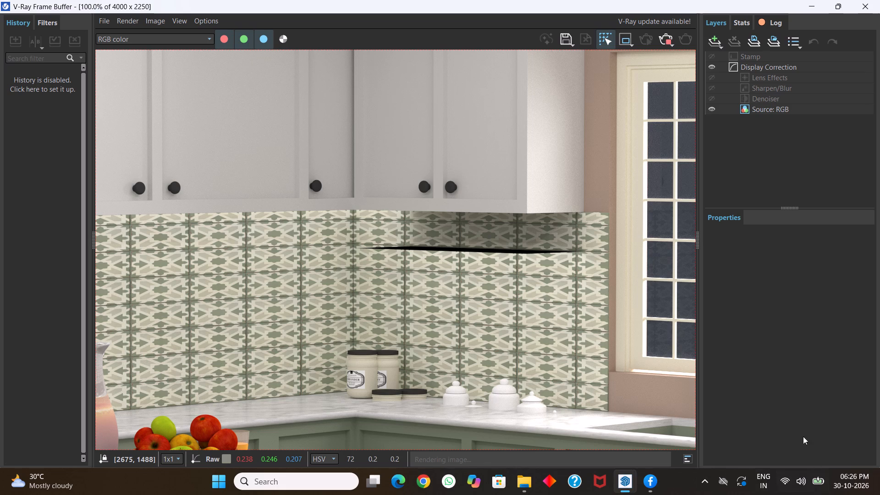
scroll(556, 346, down, 2)
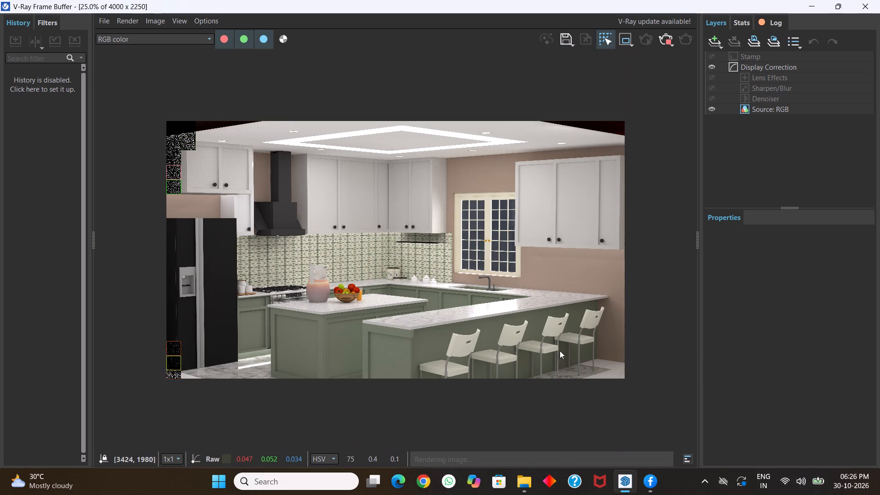
scroll(566, 348, down, 1)
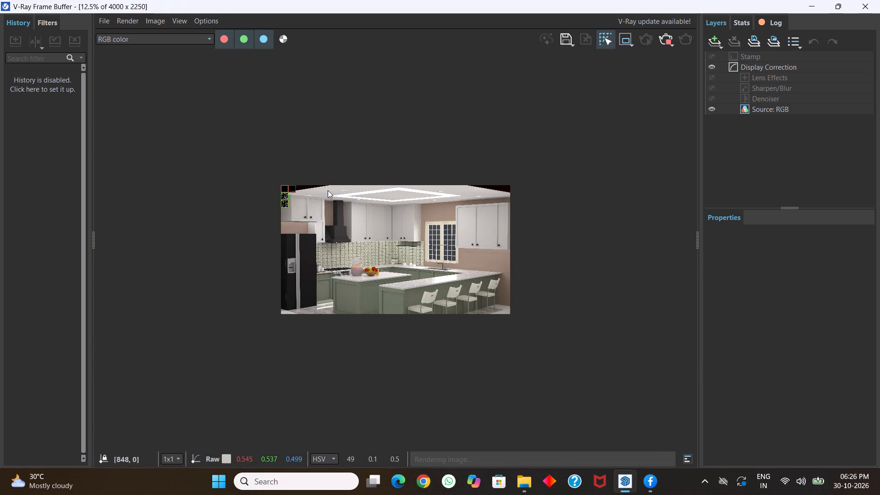
scroll(272, 224, up, 2)
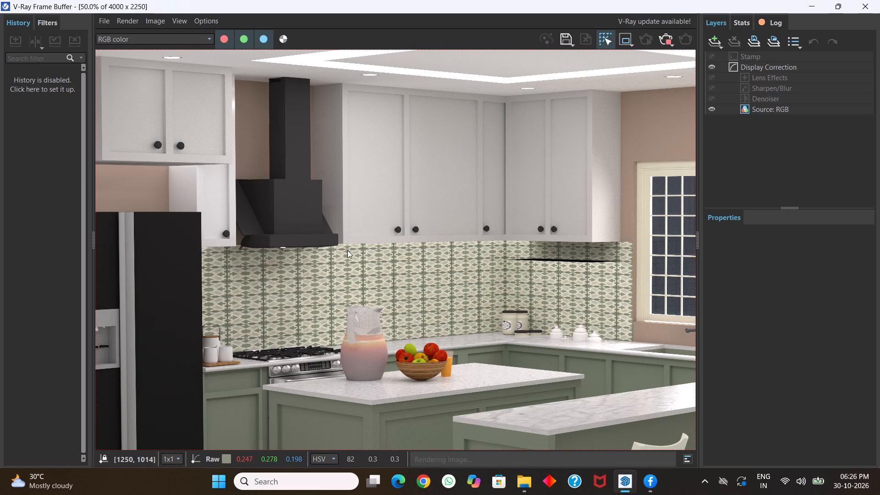
scroll(380, 257, down, 2)
scroll(325, 263, up, 1)
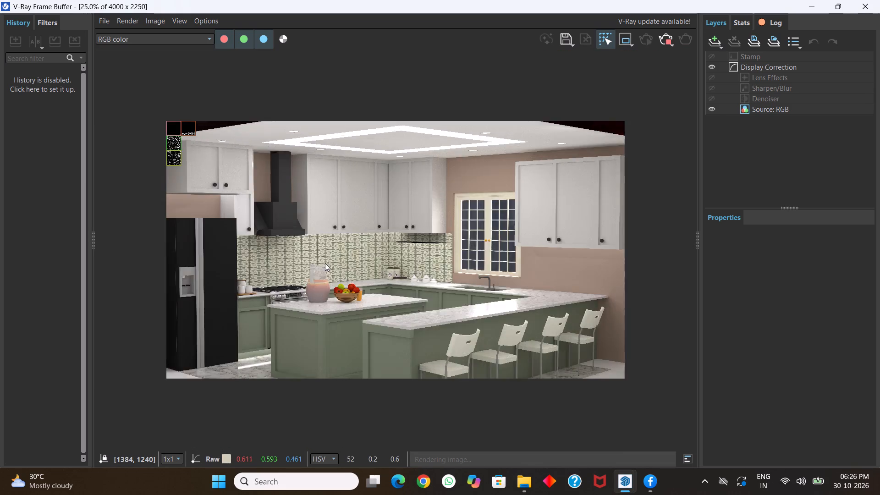
scroll(325, 263, up, 1)
scroll(436, 294, up, 2)
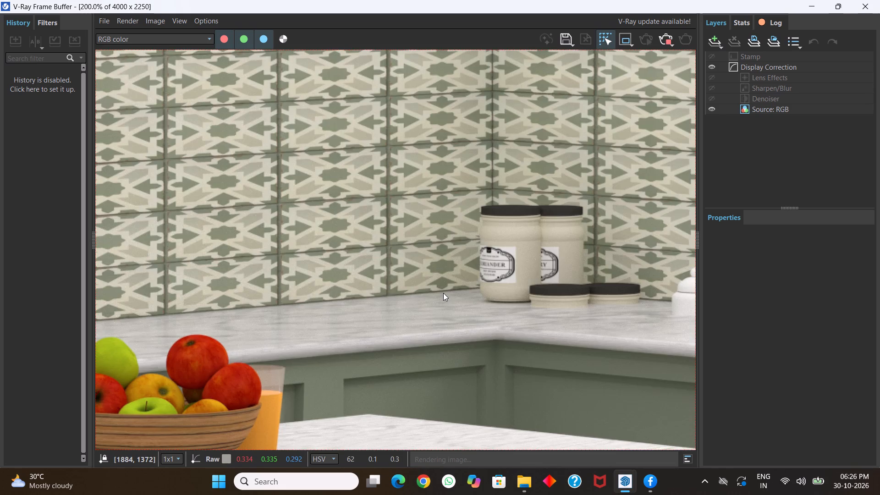
scroll(498, 302, up, 1)
scroll(415, 281, down, 2)
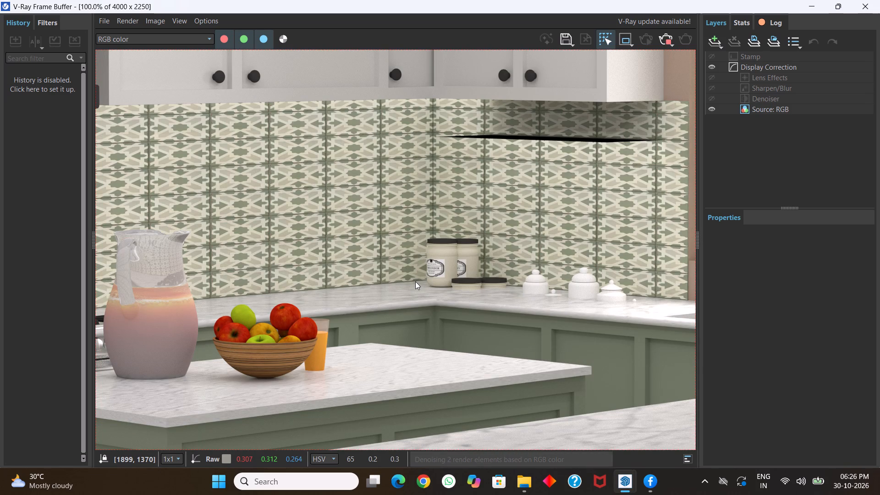
scroll(402, 320, down, 1)
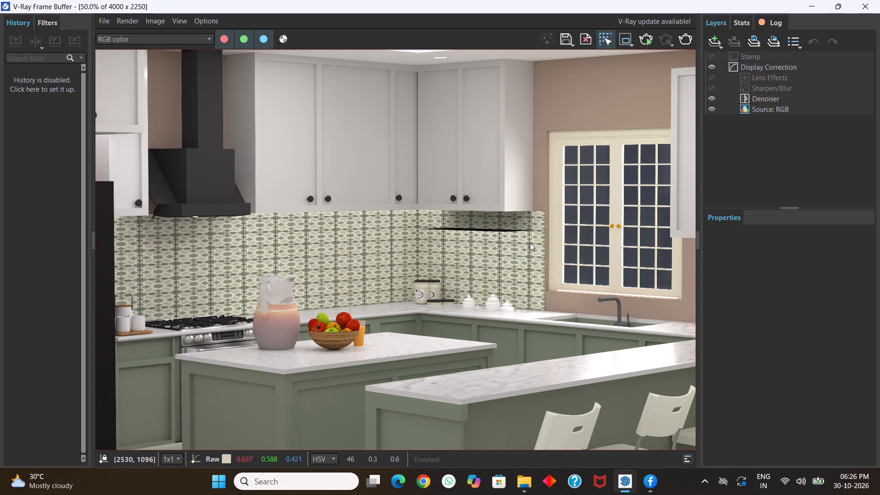
scroll(483, 280, up, 1)
scroll(507, 188, up, 1)
middle_drag(508, 189, 500, 190)
scroll(485, 251, down, 2)
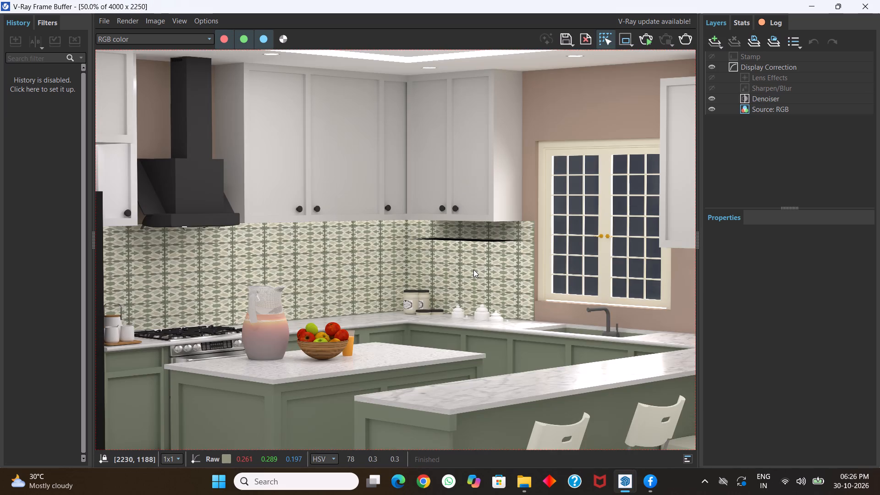
scroll(473, 269, down, 2)
scroll(445, 260, up, 2)
scroll(462, 271, down, 1)
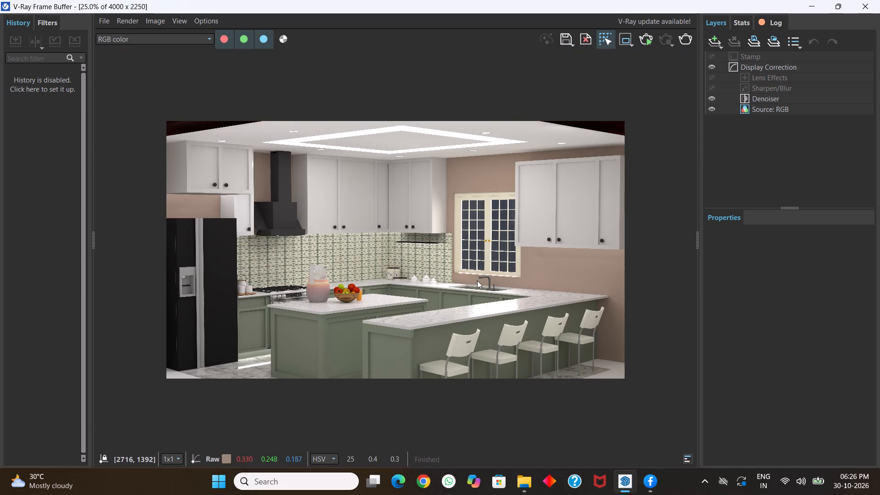
Save the rendered image as a PNG named "kit" in the Downloads folder.
drag(258, 494, 276, 494)
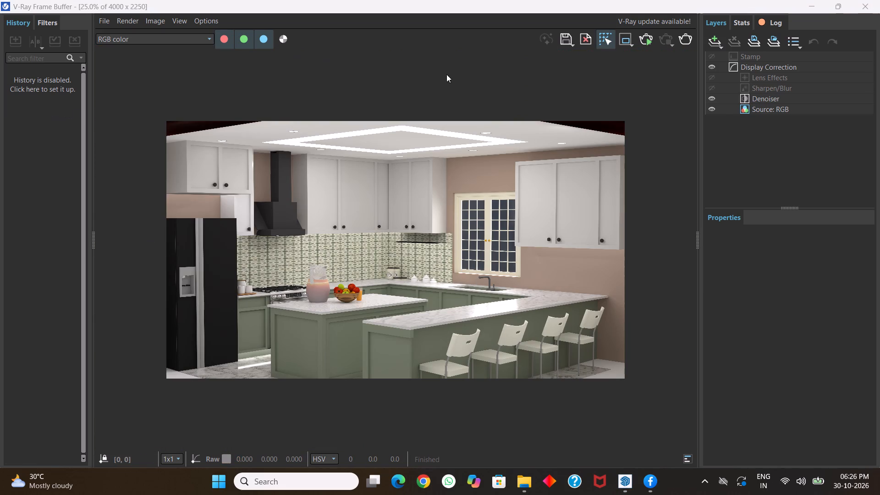
click(573, 45)
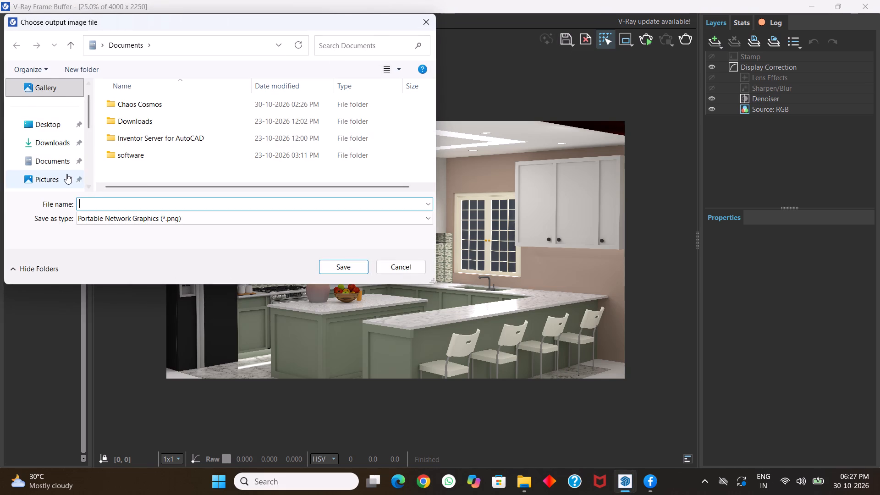
scroll(66, 174, down, 1)
scroll(55, 162, up, 1)
click(50, 138)
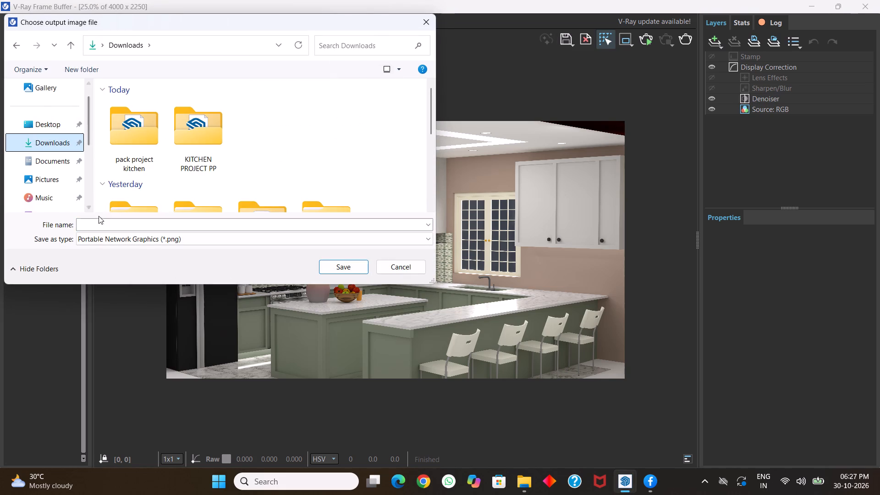
click(102, 223)
text(ki)
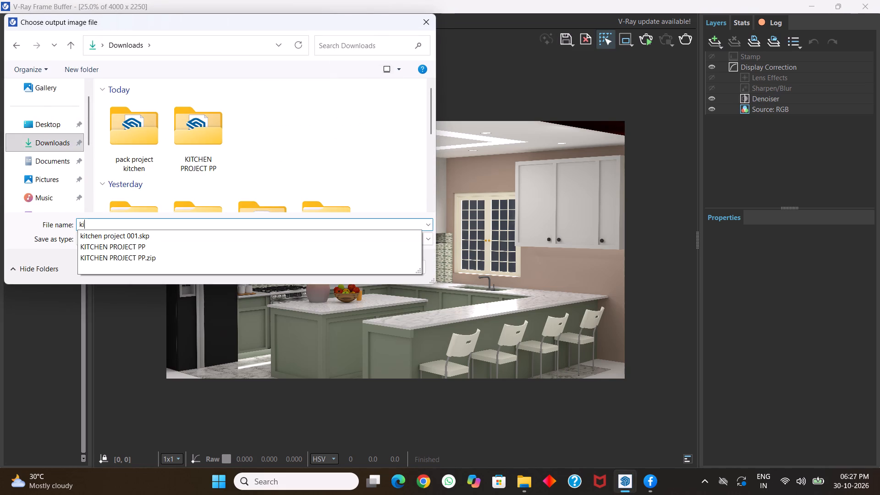
key(t)
click(16, 226)
click(339, 267)
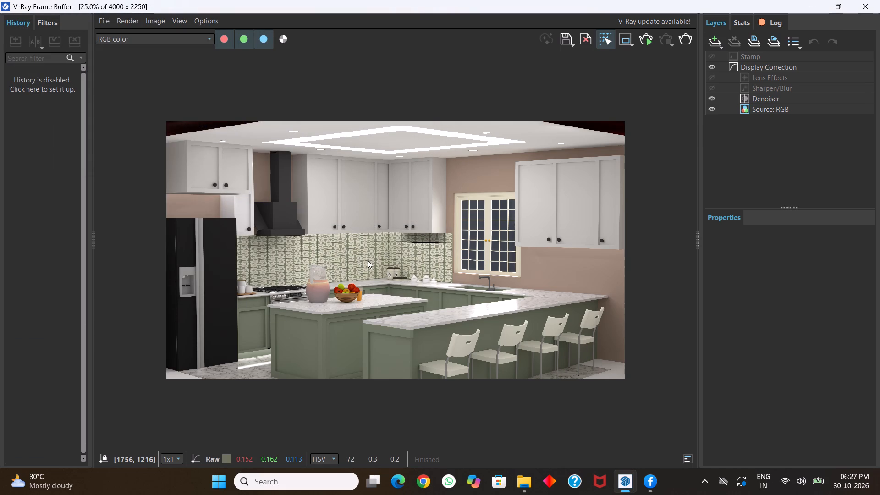
Examine the finished render closely around the backsplash, the under-cabinet strip beside the window, the countertop and the upper cabinets.
scroll(371, 264, up, 1)
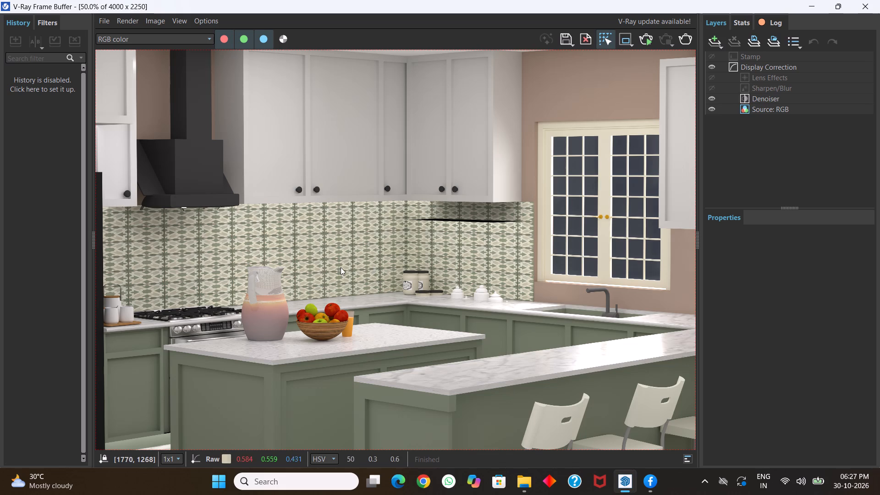
scroll(394, 278, down, 1)
scroll(416, 269, up, 2)
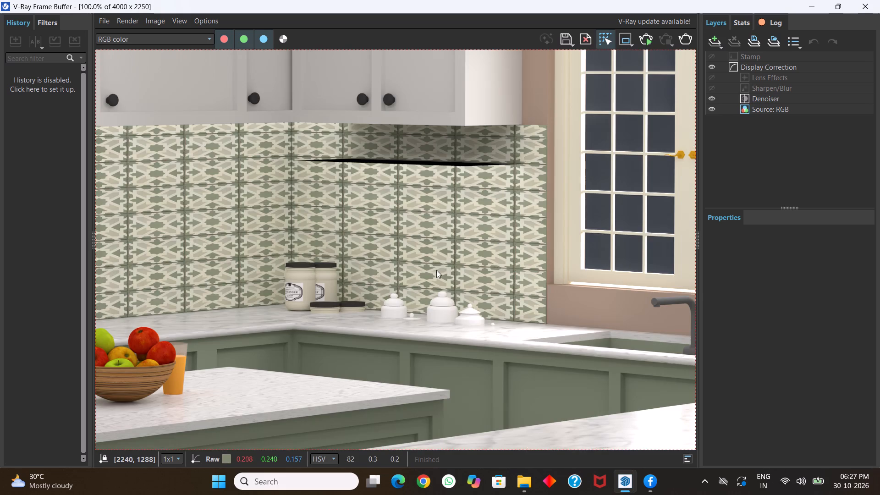
scroll(498, 274, down, 1)
scroll(296, 228, up, 2)
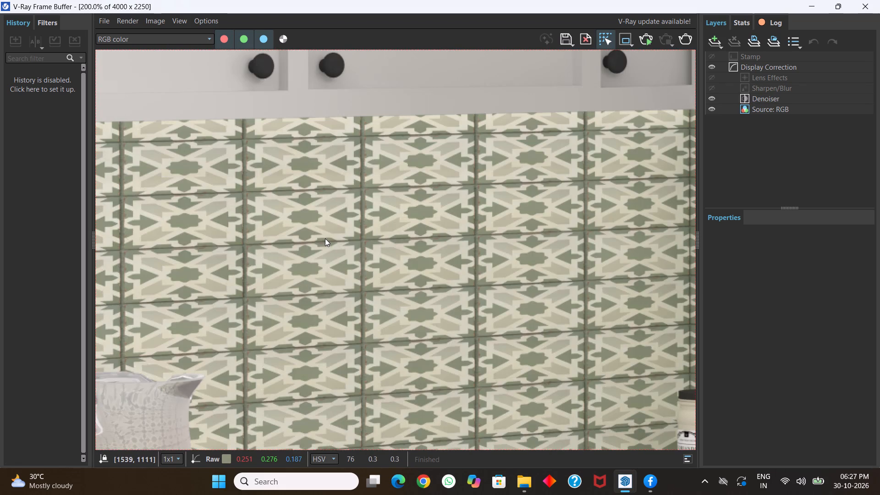
scroll(348, 229, down, 3)
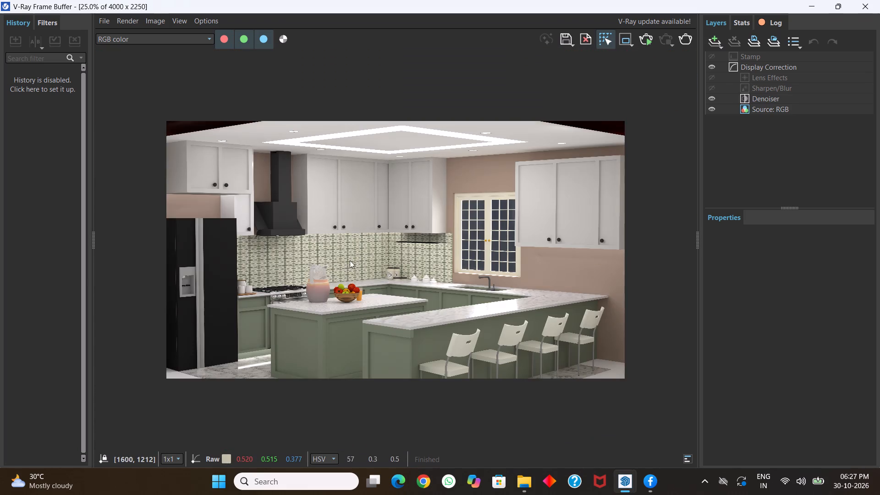
scroll(346, 262, up, 1)
scroll(390, 273, up, 1)
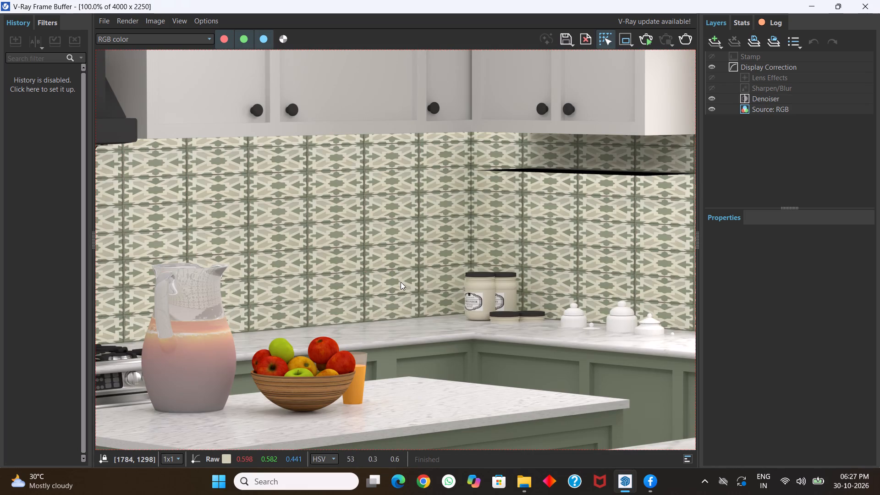
scroll(401, 282, down, 1)
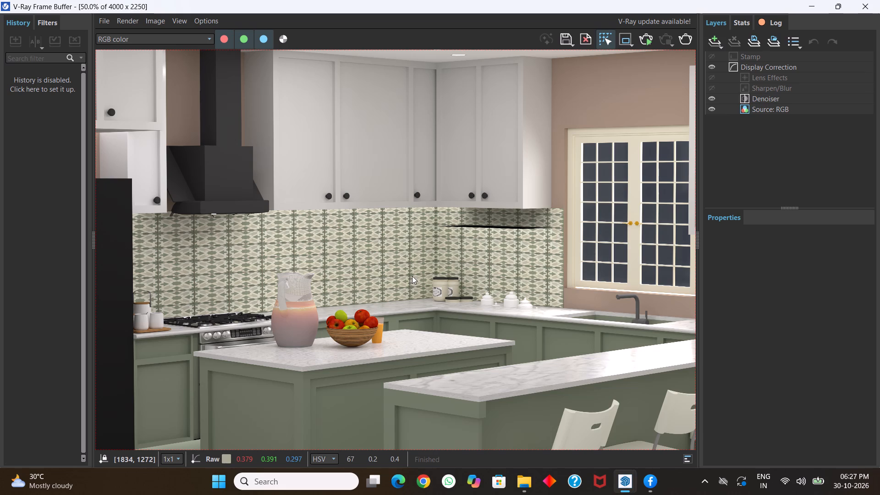
scroll(412, 276, up, 3)
scroll(383, 316, down, 3)
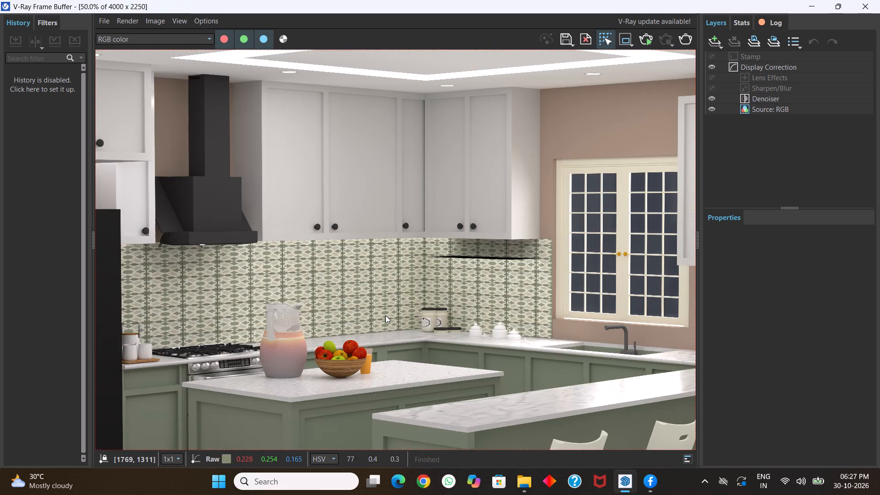
scroll(407, 303, up, 2)
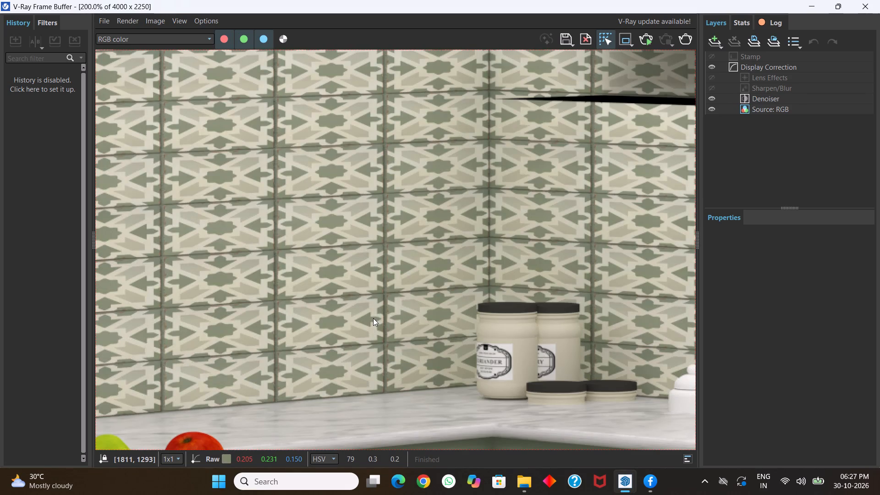
scroll(373, 318, down, 4)
scroll(414, 289, up, 2)
scroll(454, 240, up, 1)
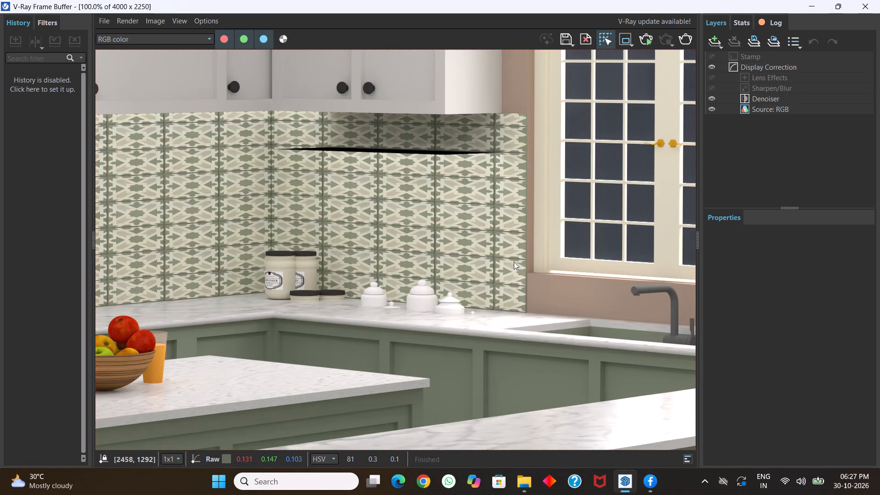
scroll(515, 279, down, 2)
scroll(398, 241, up, 1)
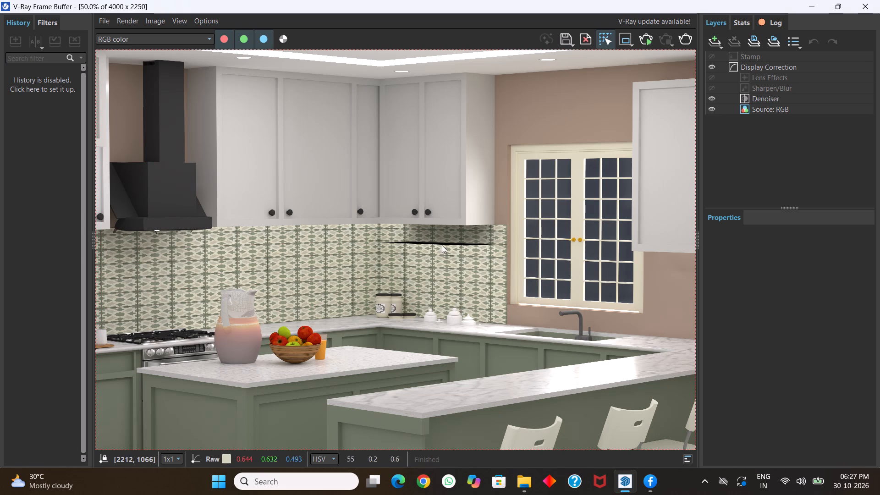
scroll(475, 258, down, 1)
scroll(466, 264, up, 1)
scroll(441, 253, down, 1)
scroll(415, 249, up, 2)
scroll(467, 346, down, 2)
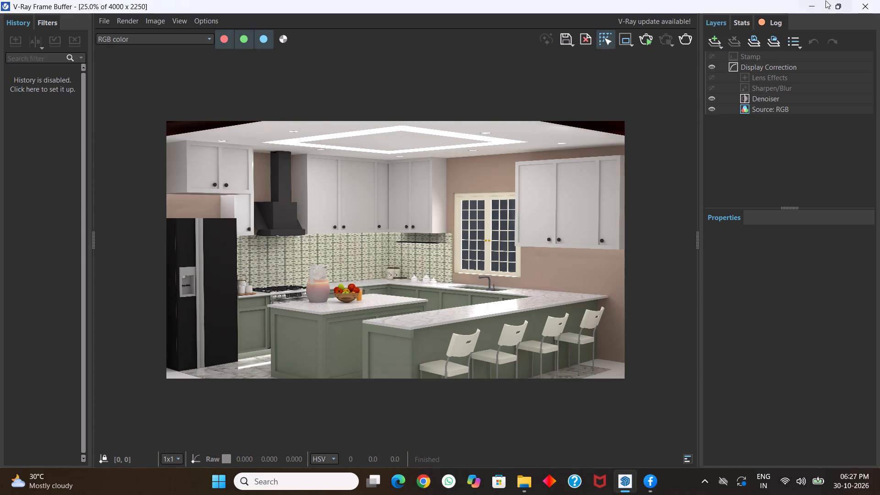
Return to the SketchUp model and hide the wall group blocking the view into the kitchen.
click(816, 2)
scroll(326, 265, down, 9)
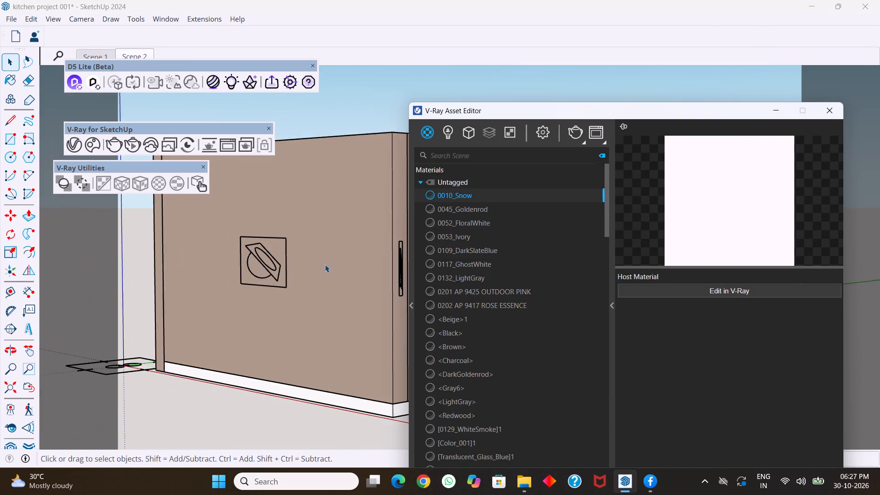
click(305, 243)
right_click(305, 243)
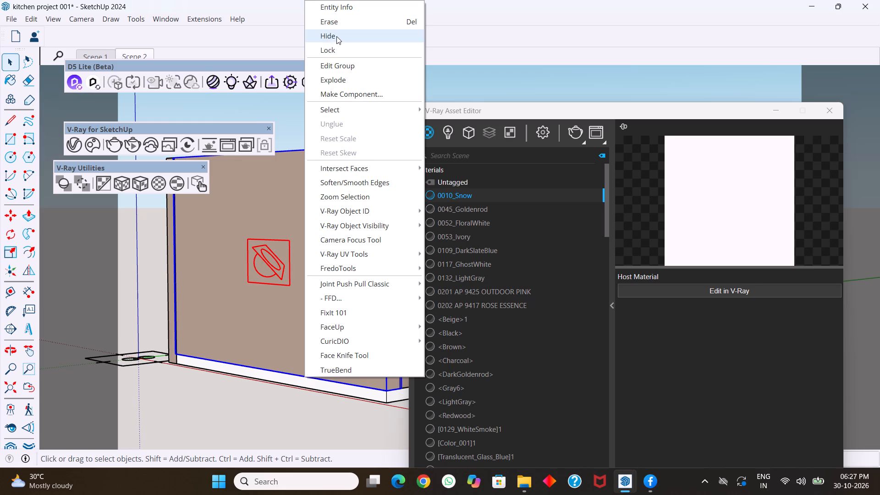
click(336, 36)
Move the rectangle light below the corner upper cabinet beside the window straight up to the cabinet's underside.
scroll(309, 220, down, 1)
middle_drag(313, 281, 367, 306)
scroll(388, 280, up, 4)
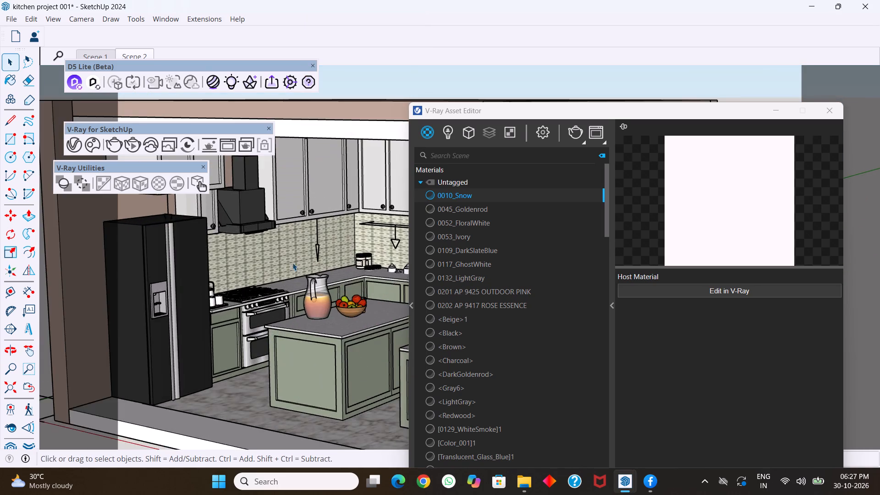
scroll(291, 270, down, 6)
scroll(344, 280, up, 10)
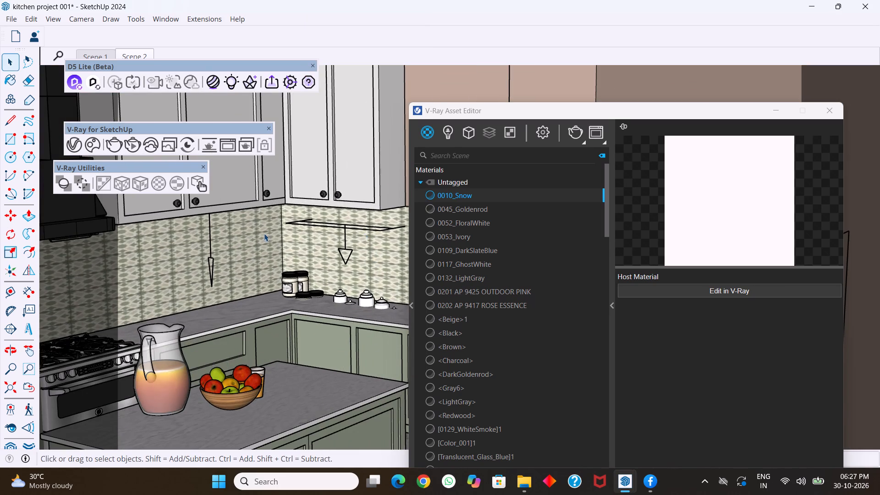
scroll(195, 253, down, 3)
middle_drag(197, 261, 280, 230)
scroll(271, 261, up, 6)
middle_drag(324, 254, 290, 247)
scroll(291, 247, up, 1)
middle_drag(290, 247, 242, 227)
scroll(341, 264, up, 4)
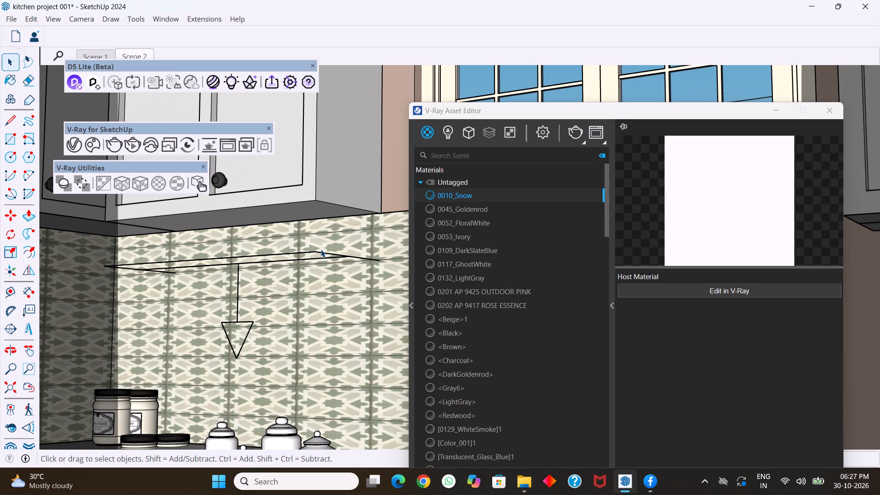
click(312, 251)
scroll(323, 247, up, 4)
key(m)
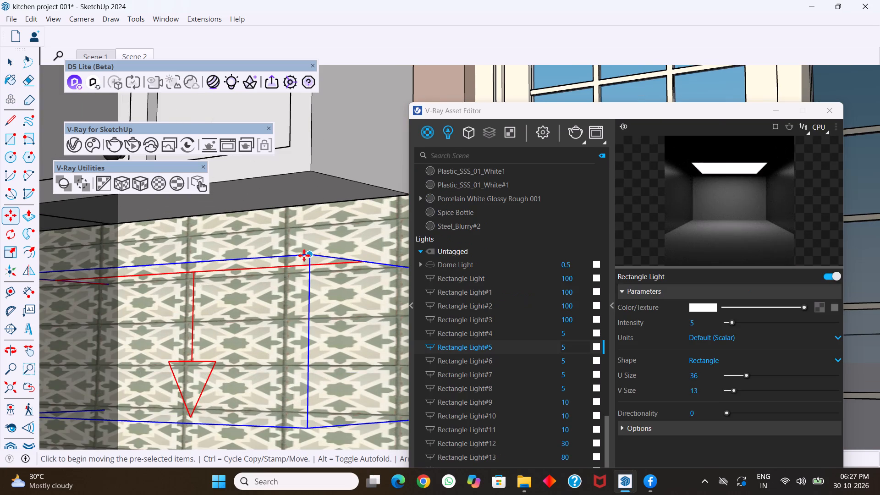
click(304, 253)
click(308, 174)
scroll(288, 240, down, 2)
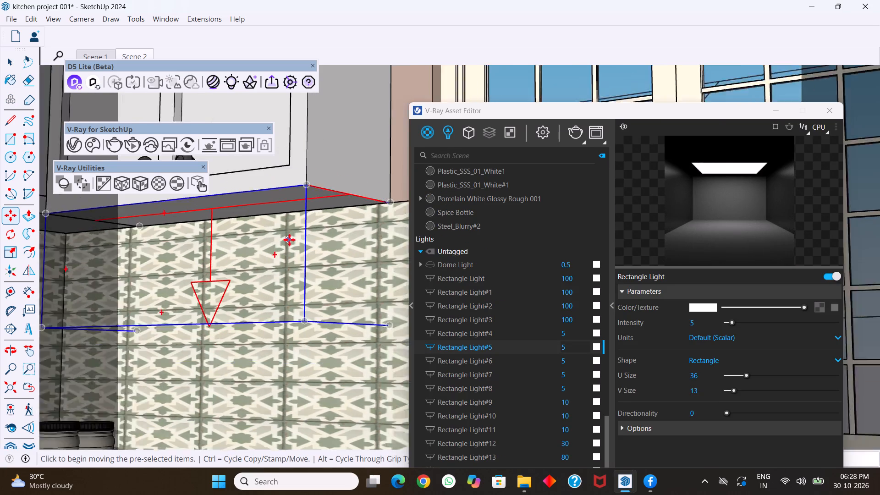
Move the tray of white canisters beside the window straight up so it rests on the countertop.
scroll(289, 240, down, 6)
key(space)
scroll(302, 275, down, 7)
middle_drag(202, 294, 203, 292)
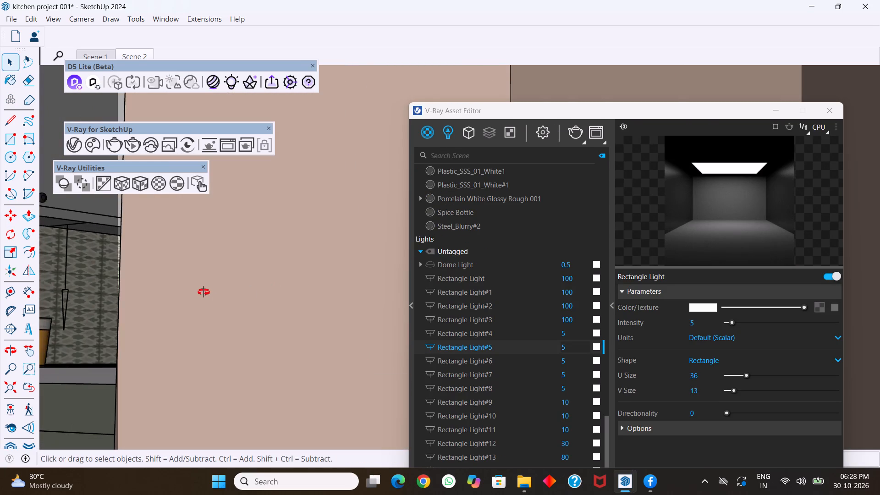
middle_drag(203, 292, 290, 304)
scroll(273, 328, down, 20)
scroll(273, 328, down, 7)
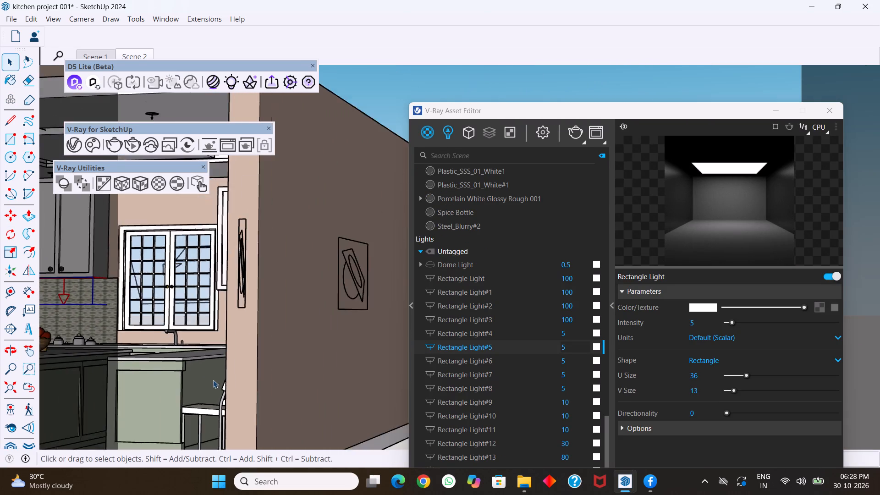
scroll(213, 380, down, 10)
scroll(139, 364, up, 13)
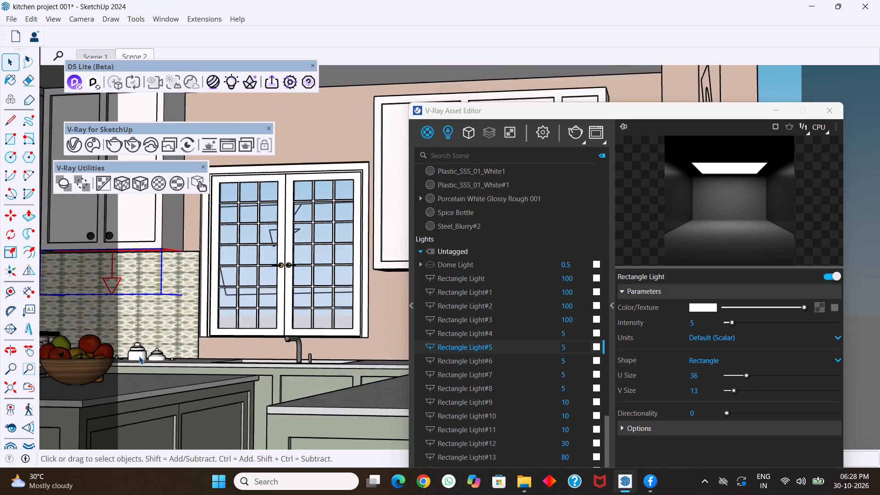
click(139, 356)
scroll(139, 356, up, 3)
scroll(203, 343, up, 10)
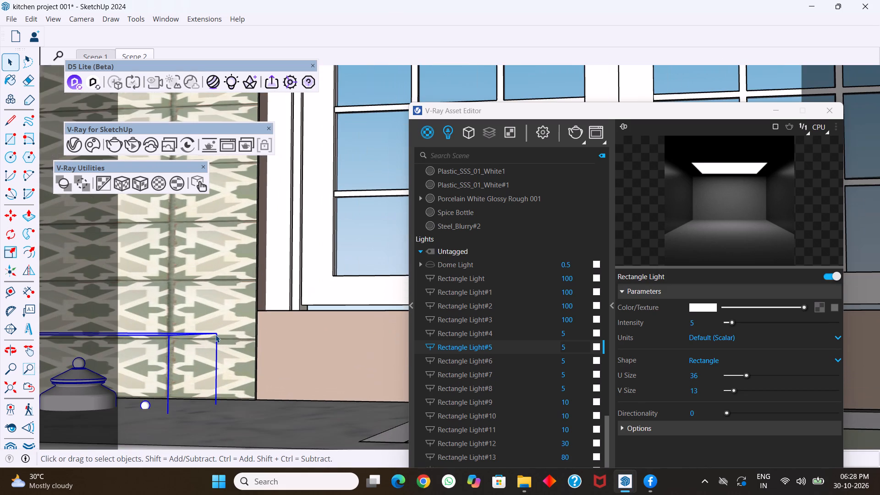
key(m)
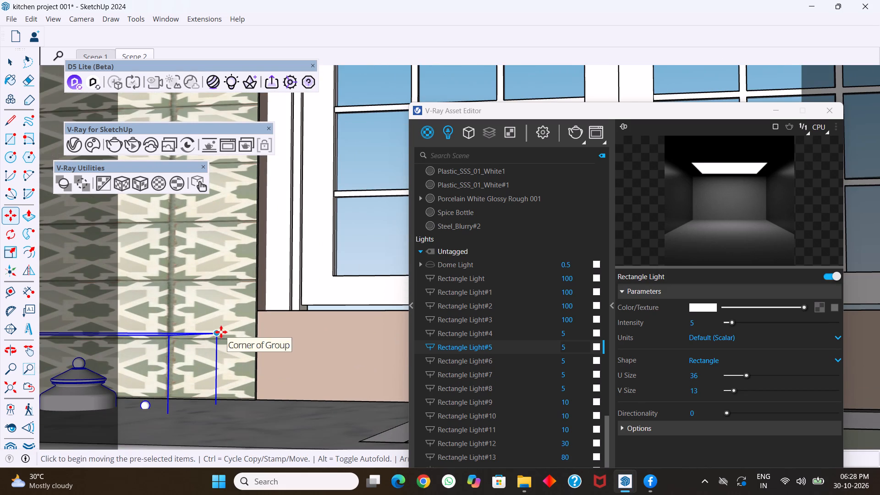
click(221, 332)
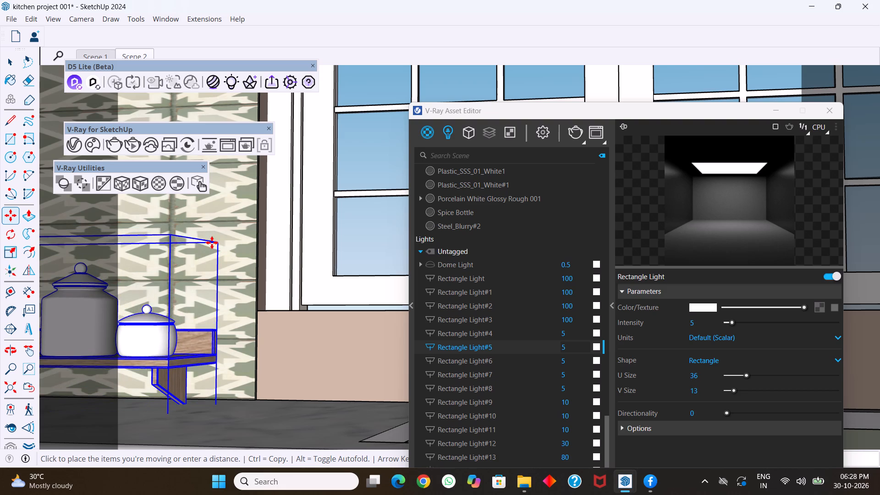
scroll(212, 245, down, 1)
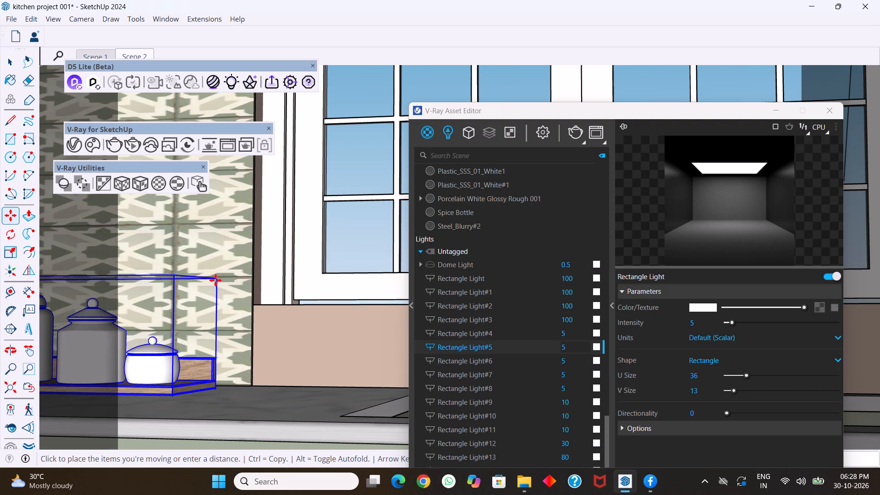
click(215, 281)
scroll(232, 331, down, 8)
key(v)
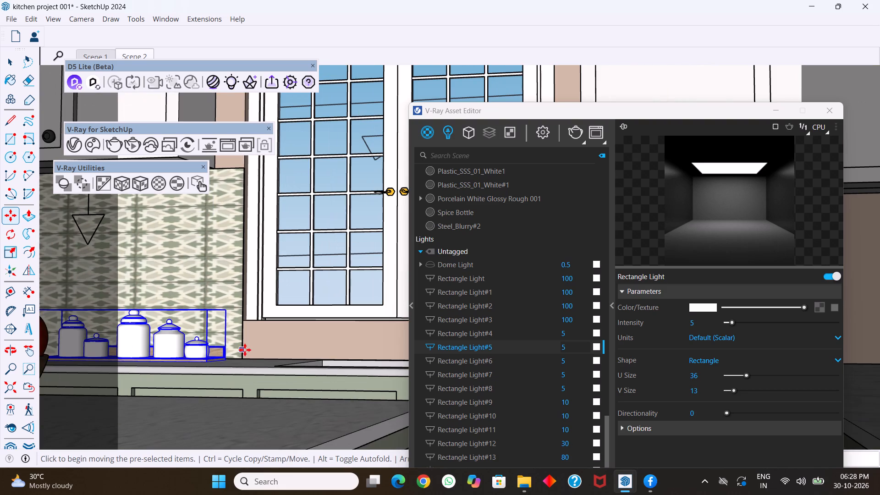
key(space)
Inspect the canister tray's base against the countertop from several close angles, with the V-Ray Asset Editor minimized.
scroll(246, 353, down, 3)
middle_drag(219, 344, 202, 390)
scroll(221, 329, up, 2)
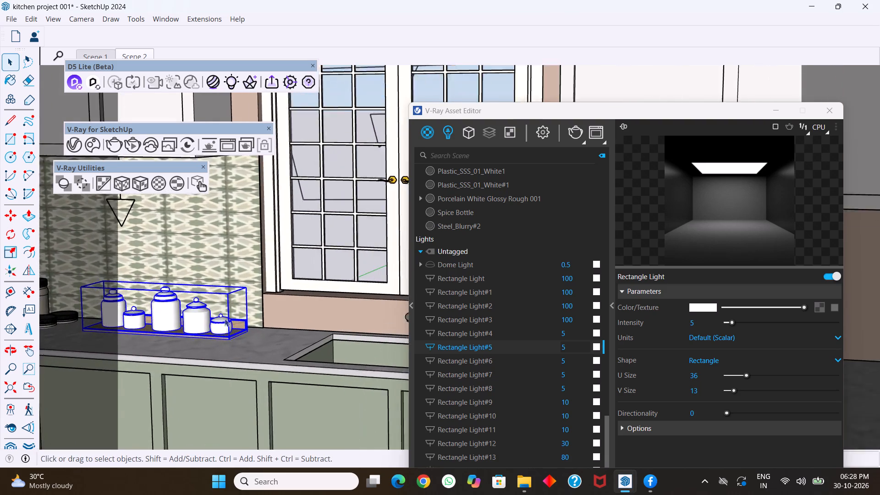
scroll(225, 319, up, 6)
middle_drag(259, 334, 200, 392)
scroll(266, 326, up, 2)
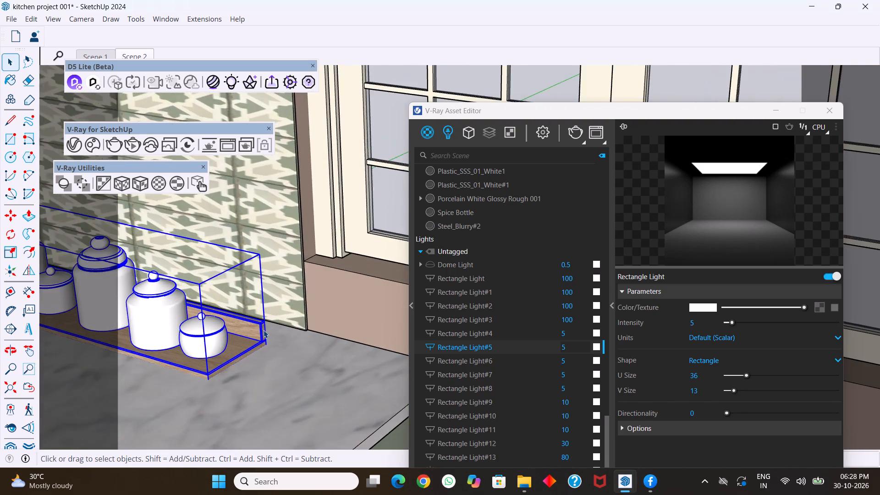
scroll(264, 330, up, 3)
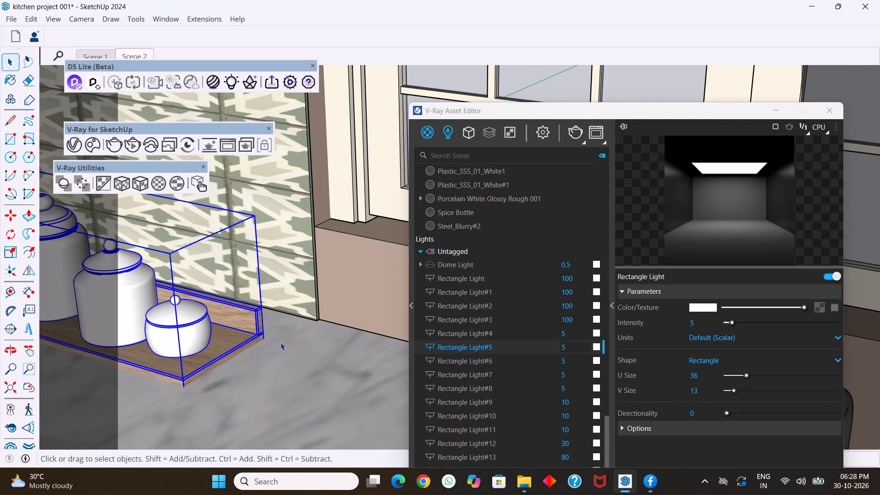
scroll(280, 342, down, 4)
scroll(281, 342, up, 5)
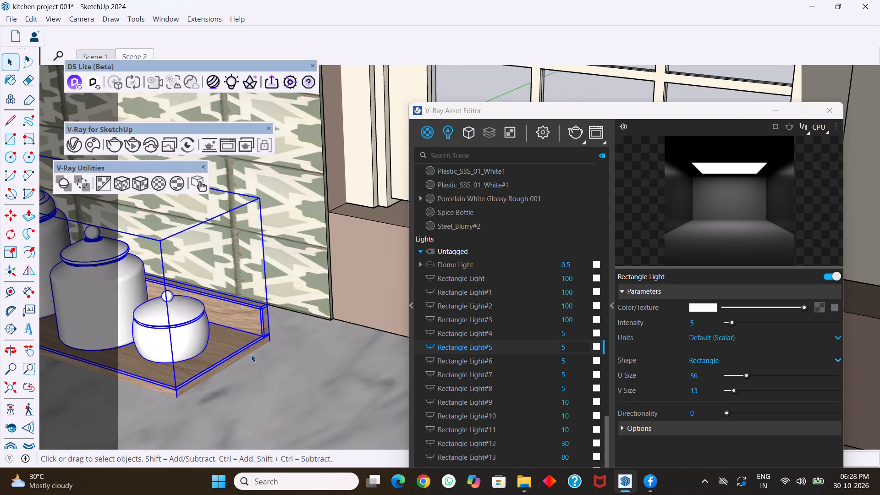
scroll(250, 355, down, 2)
scroll(265, 346, up, 3)
scroll(284, 335, down, 2)
scroll(224, 337, up, 2)
scroll(262, 341, down, 8)
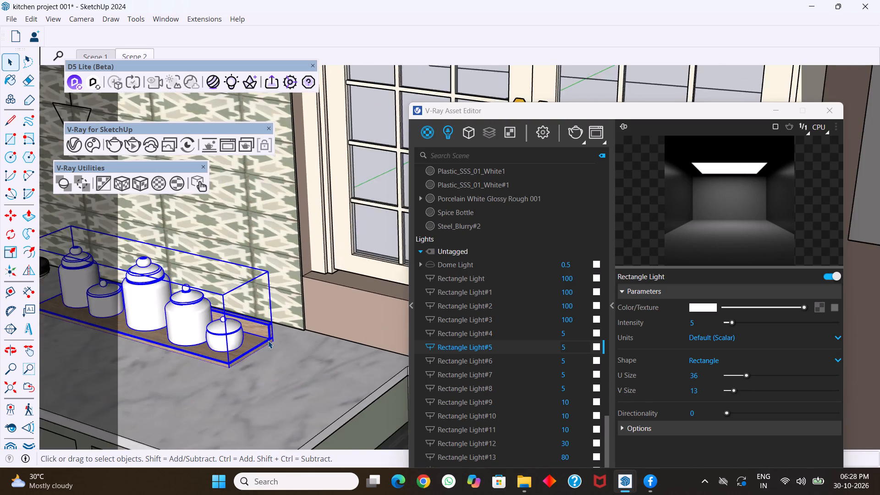
scroll(268, 341, down, 17)
scroll(282, 302, down, 8)
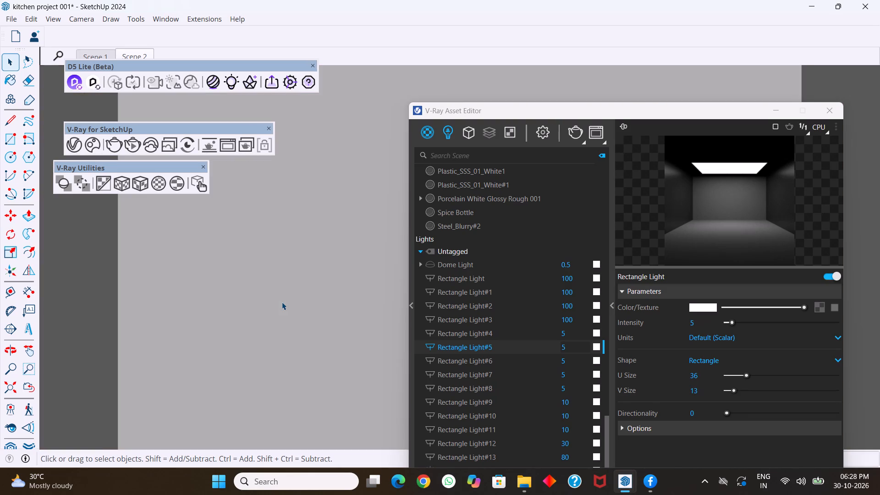
scroll(282, 302, down, 3)
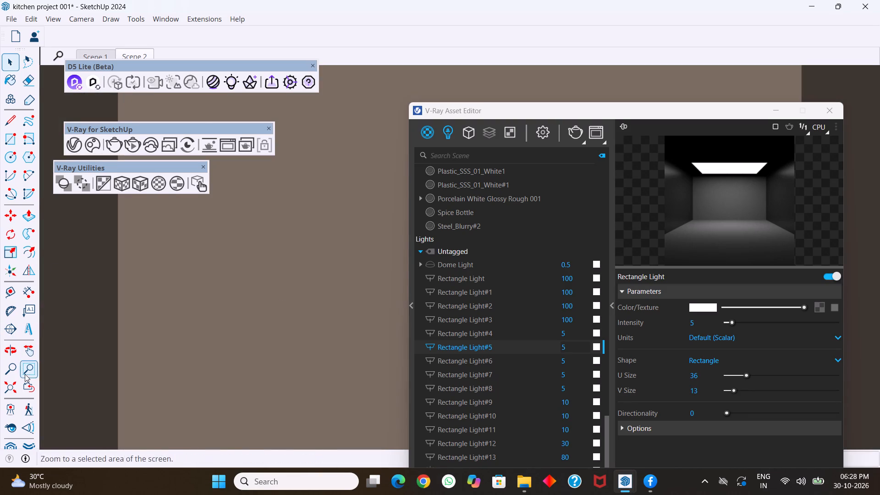
click(14, 386)
scroll(315, 279, down, 4)
scroll(319, 284, up, 4)
middle_drag(245, 341, 294, 321)
click(774, 110)
scroll(604, 299, up, 20)
scroll(604, 299, up, 5)
scroll(468, 302, up, 2)
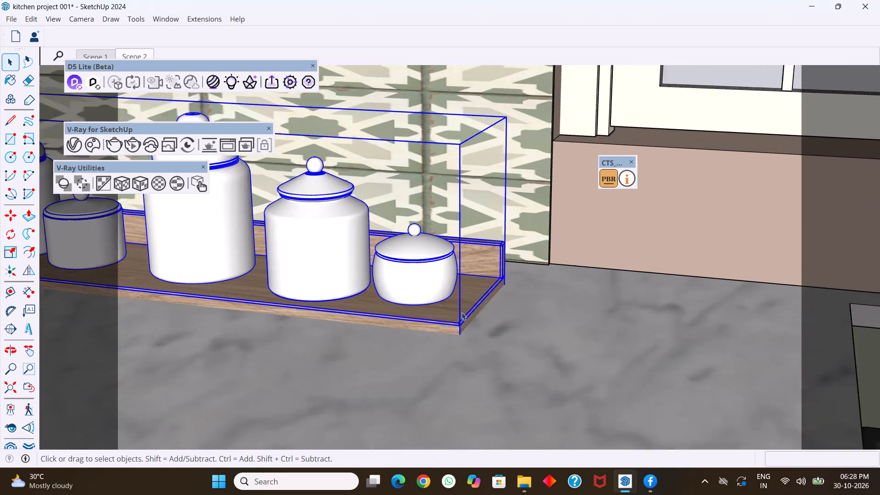
scroll(462, 312, up, 1)
Move the two sunken black-lidded jars in the backsplash corner straight up about 5 3/4" onto the countertop.
scroll(460, 324, down, 13)
scroll(473, 264, down, 3)
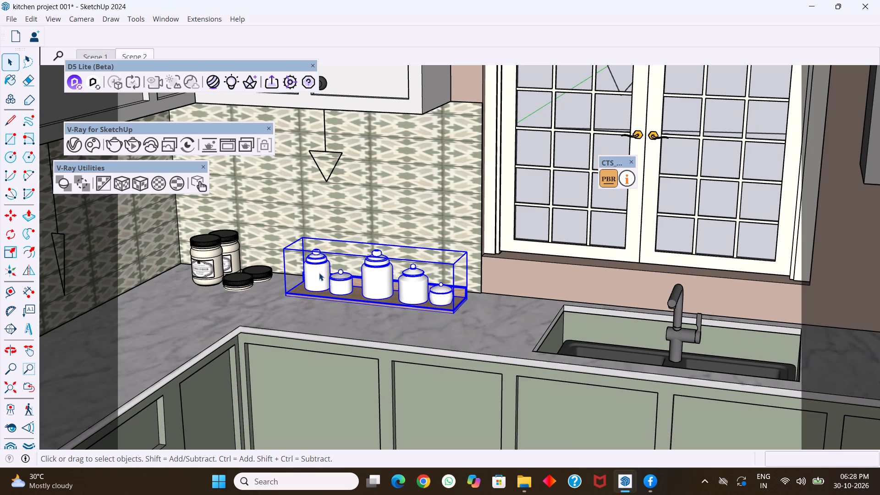
click(264, 269)
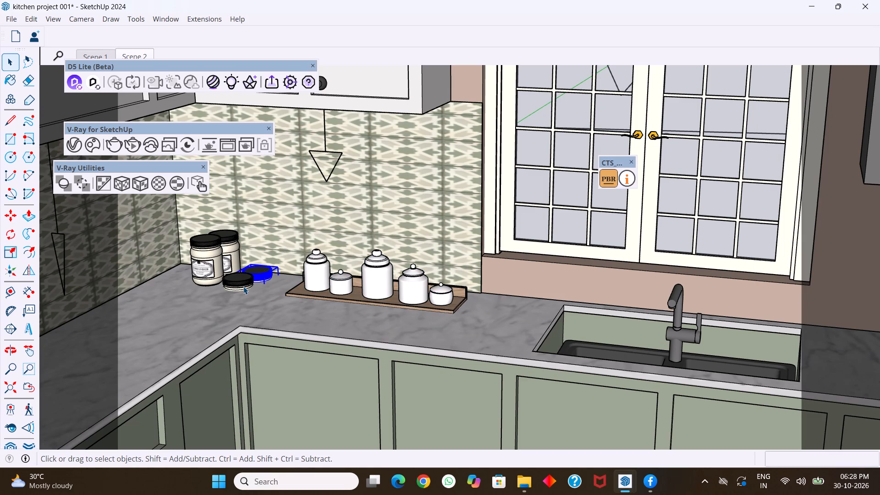
shift+click(244, 287)
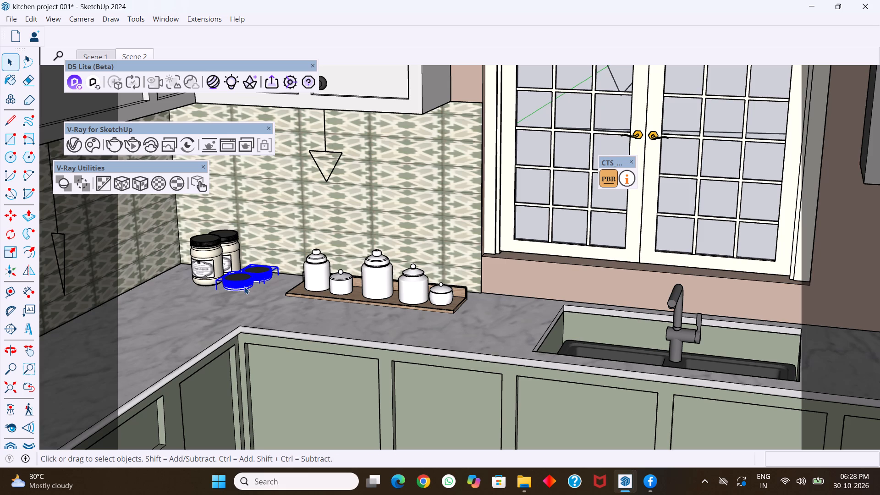
key(m)
key(Up)
click(244, 286)
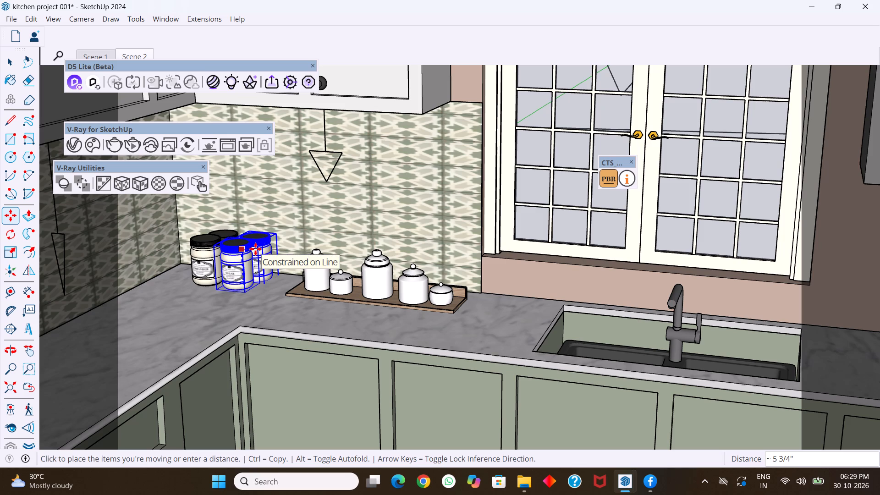
click(255, 249)
key(space)
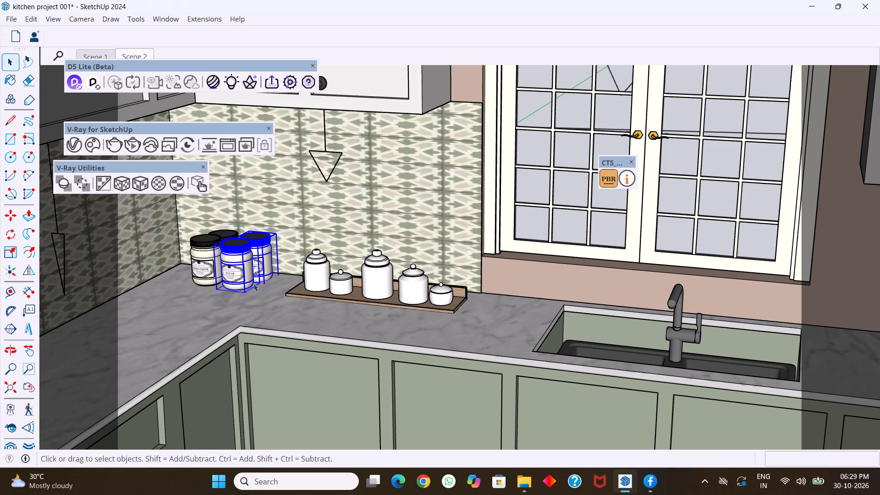
Examine the corner's jars, canisters, under-cabinet light and window from inside the kitchen, finishing with the whole model in view.
scroll(243, 321, down, 18)
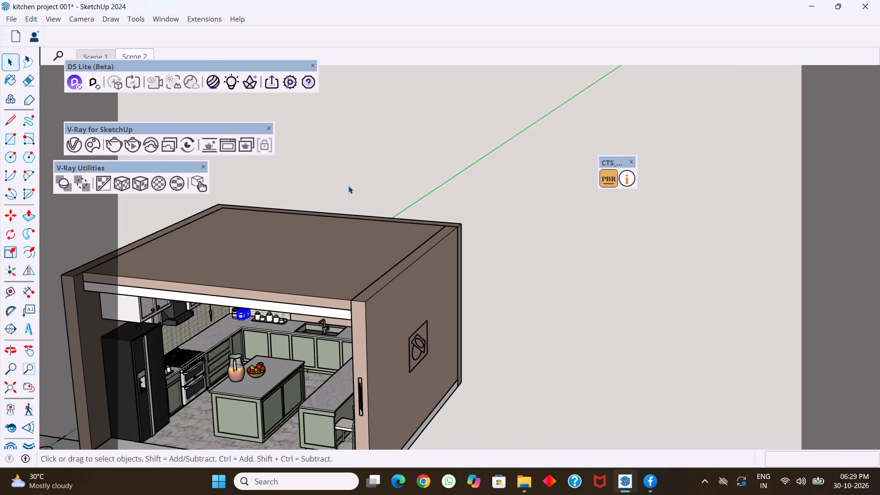
click(348, 186)
scroll(350, 185, down, 3)
scroll(288, 303, up, 14)
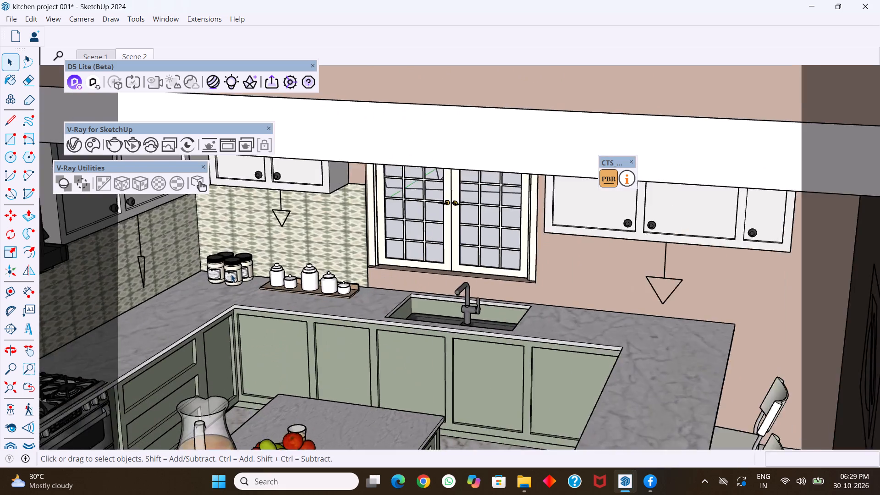
scroll(231, 274, up, 2)
middle_drag(279, 301, 314, 223)
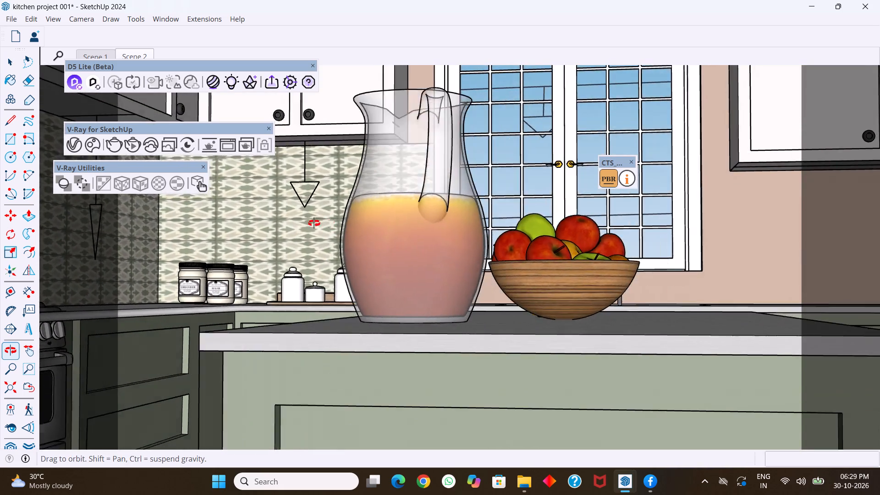
middle_drag(314, 223, 297, 231)
scroll(297, 231, up, 1)
scroll(353, 154, up, 7)
middle_drag(330, 154, 280, 141)
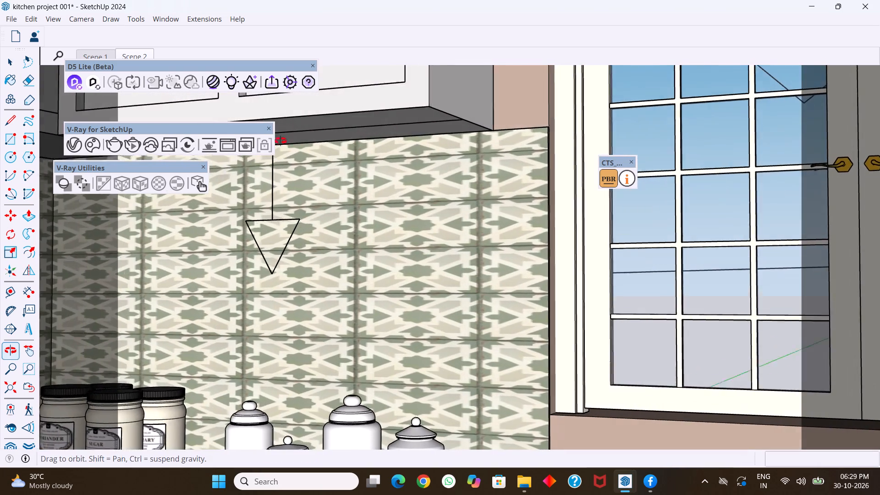
middle_drag(280, 141, 195, 148)
scroll(318, 193, down, 7)
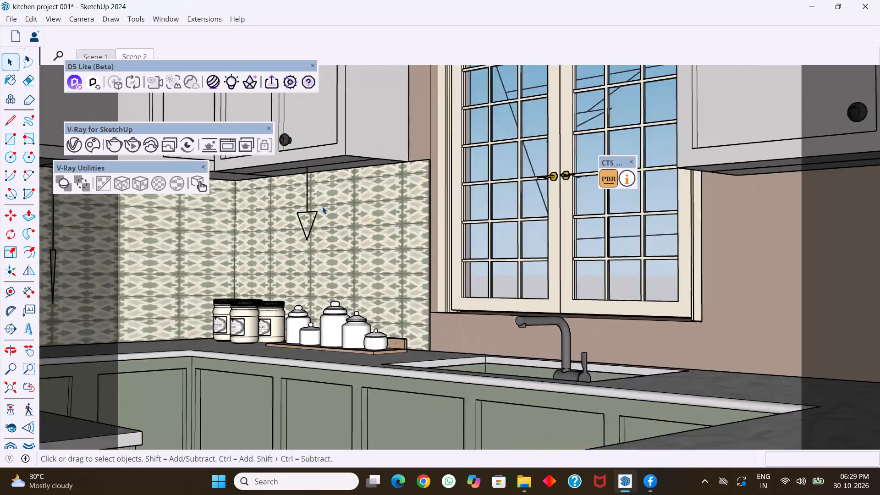
scroll(322, 206, down, 3)
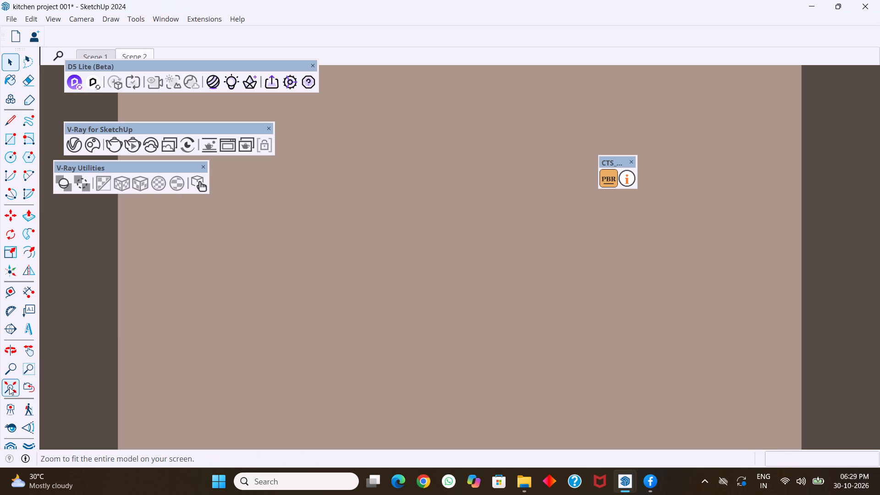
click(9, 387)
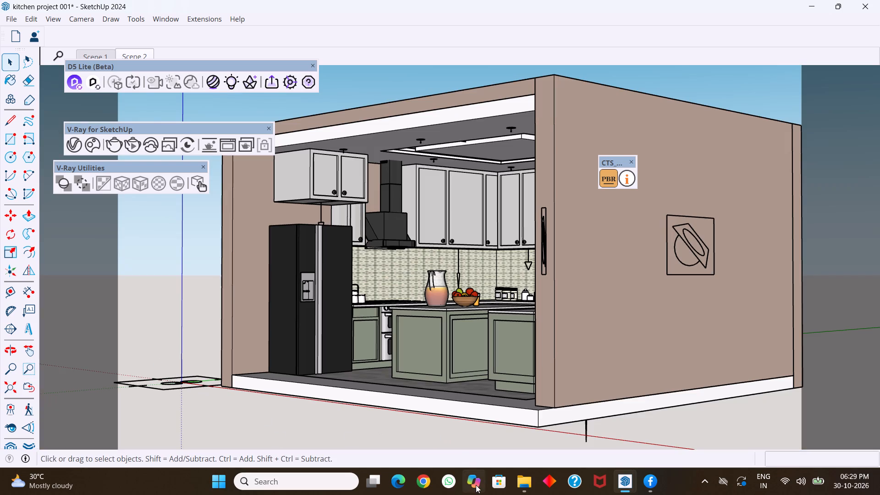
Switch to File Explorer and open the saved render kit.png from the Downloads folder.
click(511, 415)
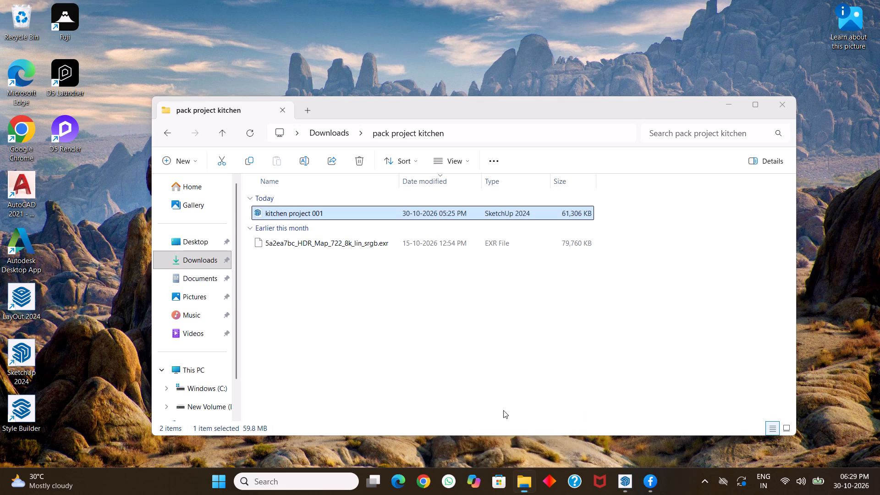
scroll(187, 270, up, 3)
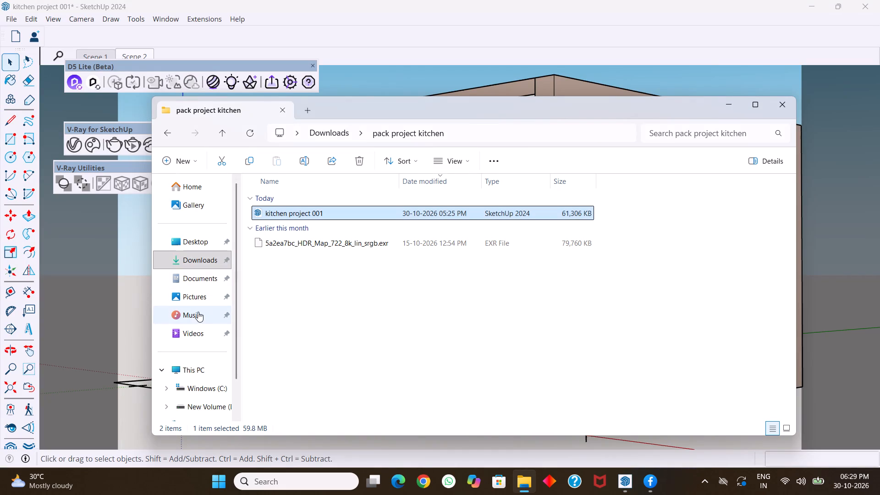
click(198, 263)
double_click(288, 233)
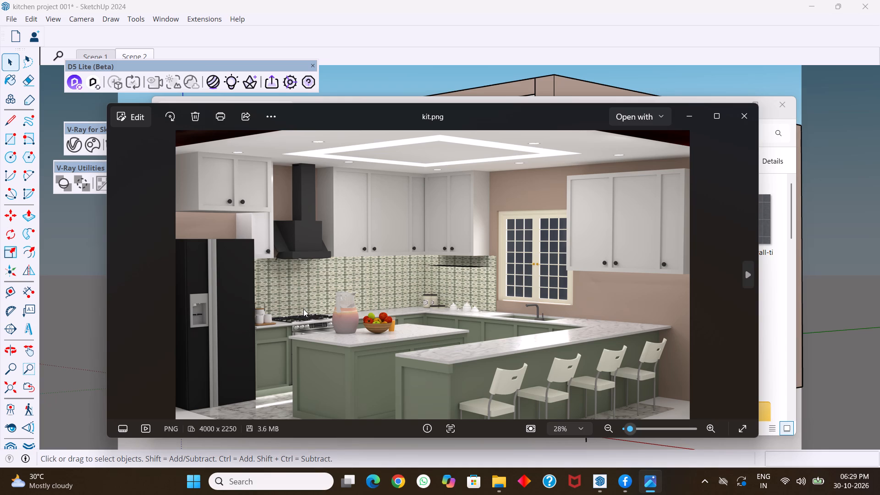
Examine the fridge, range hood, backsplash and under-cabinet area in the kit.png render, and return to the SketchUp model.
scroll(198, 302, up, 1)
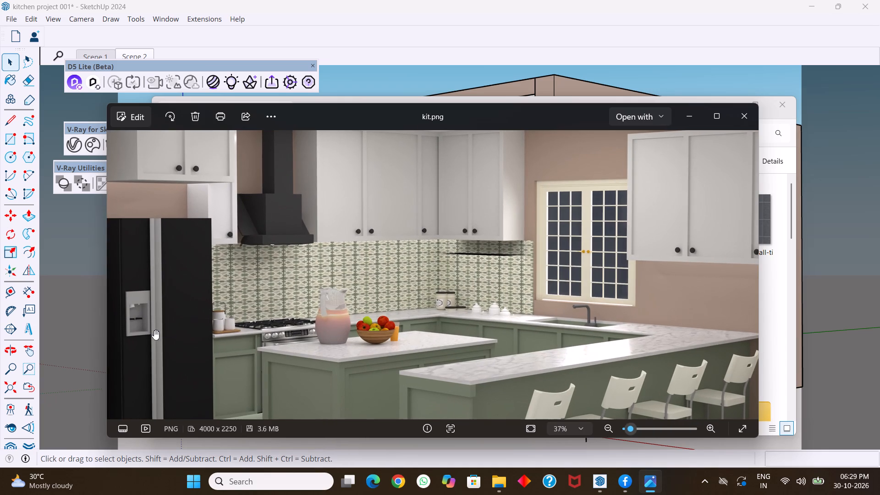
scroll(132, 324, up, 5)
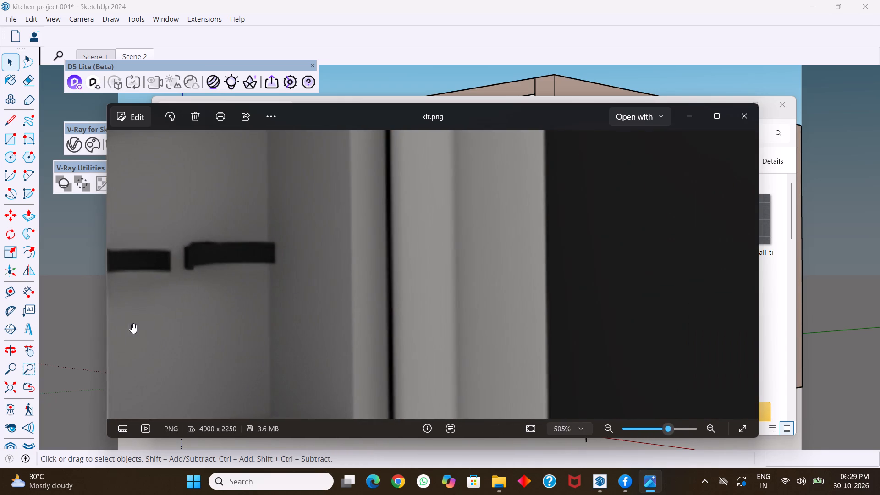
scroll(132, 324, down, 11)
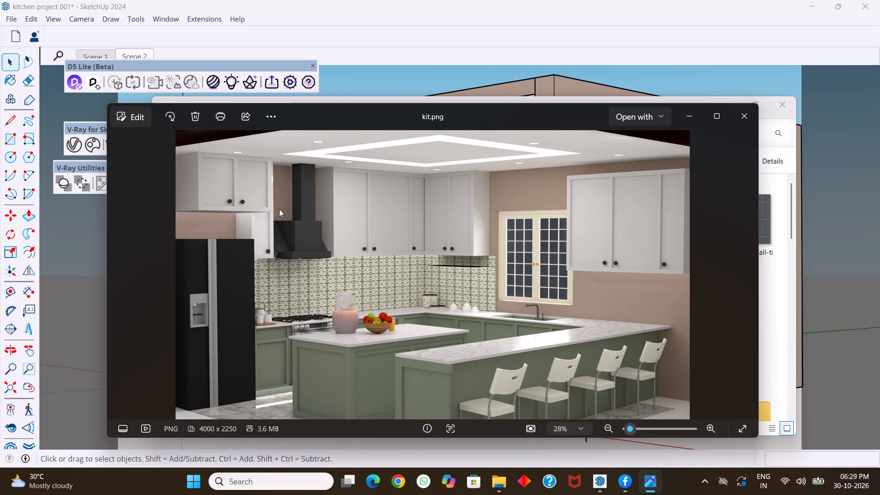
scroll(225, 214, up, 4)
scroll(170, 238, up, 4)
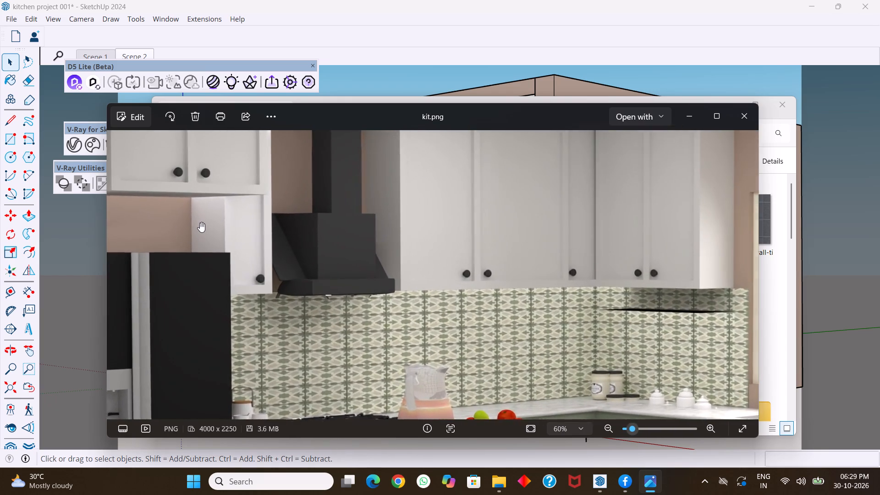
scroll(202, 221, up, 8)
scroll(266, 247, down, 1)
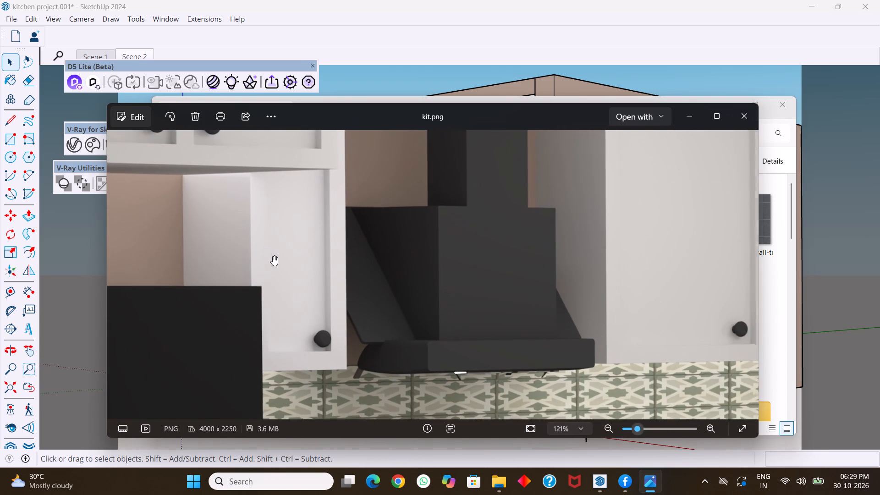
scroll(273, 256, down, 8)
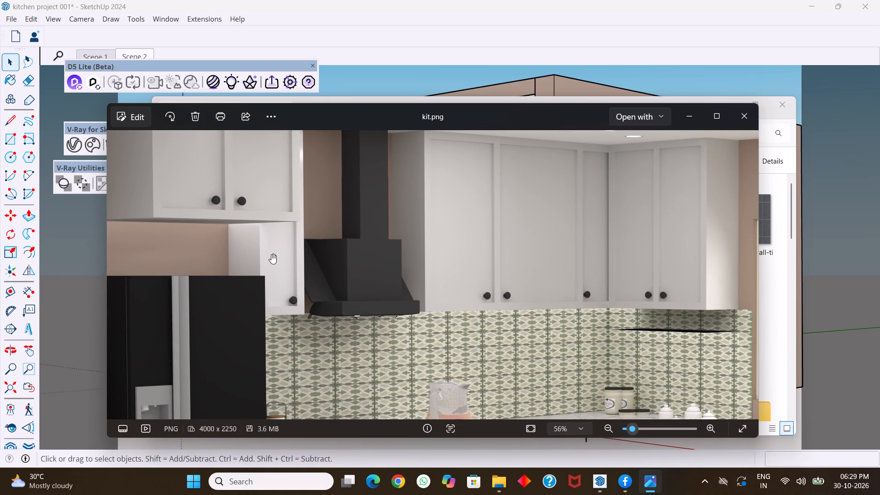
scroll(290, 283, down, 3)
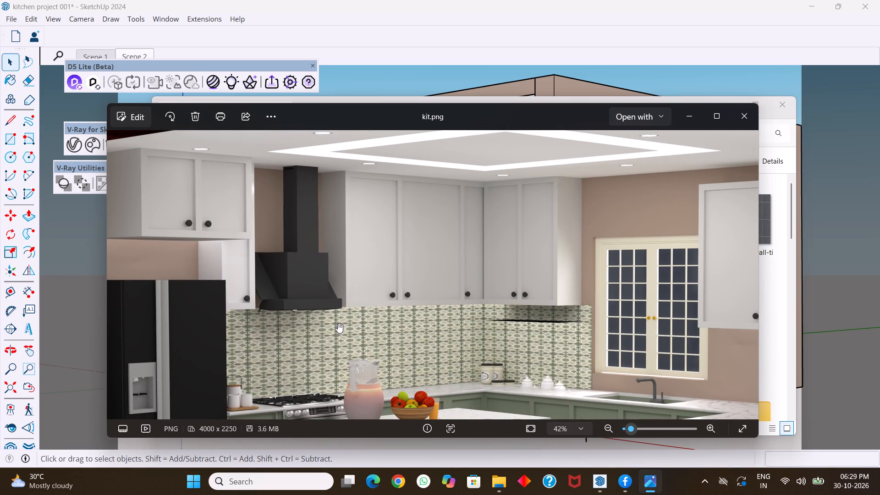
scroll(378, 290, down, 1)
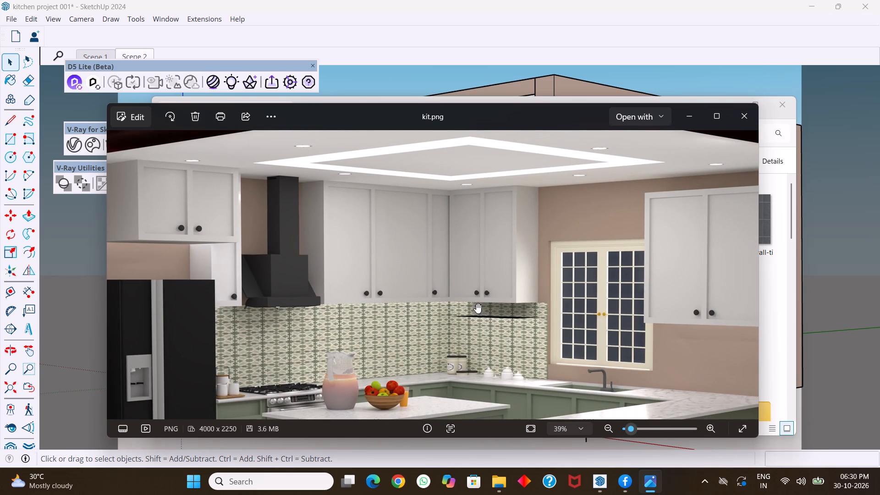
scroll(483, 310, down, 2)
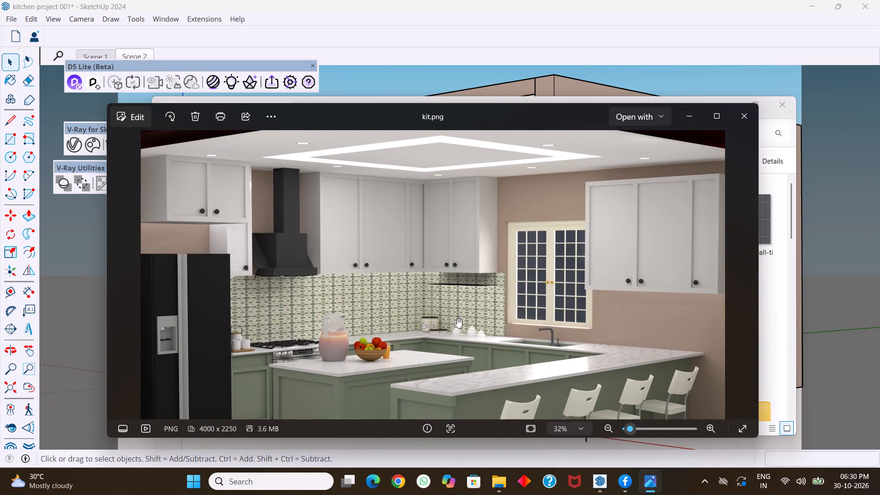
scroll(464, 307, down, 3)
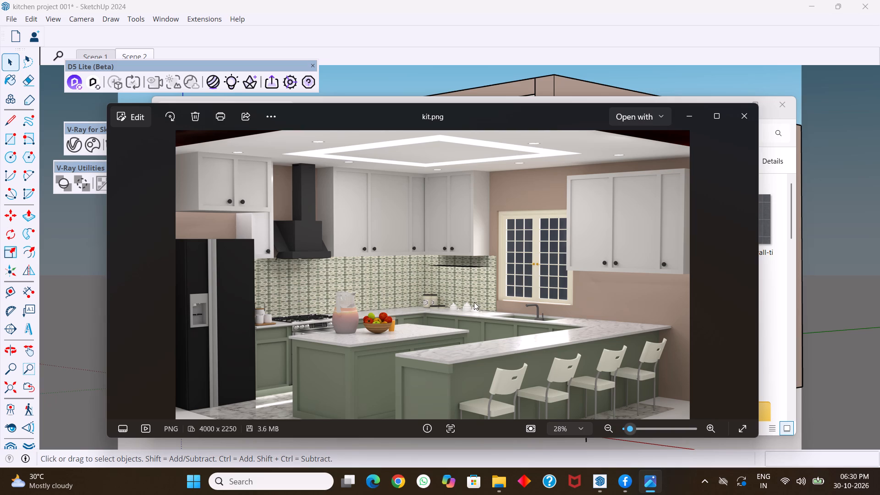
click(739, 112)
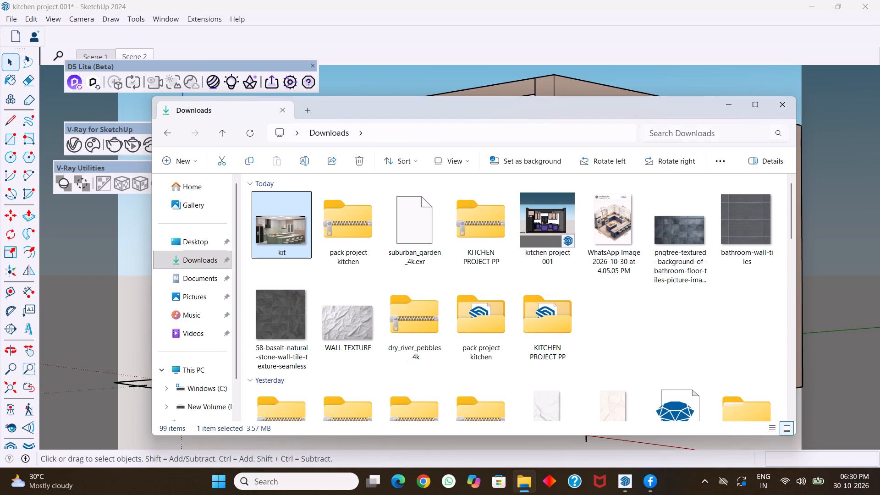
click(783, 108)
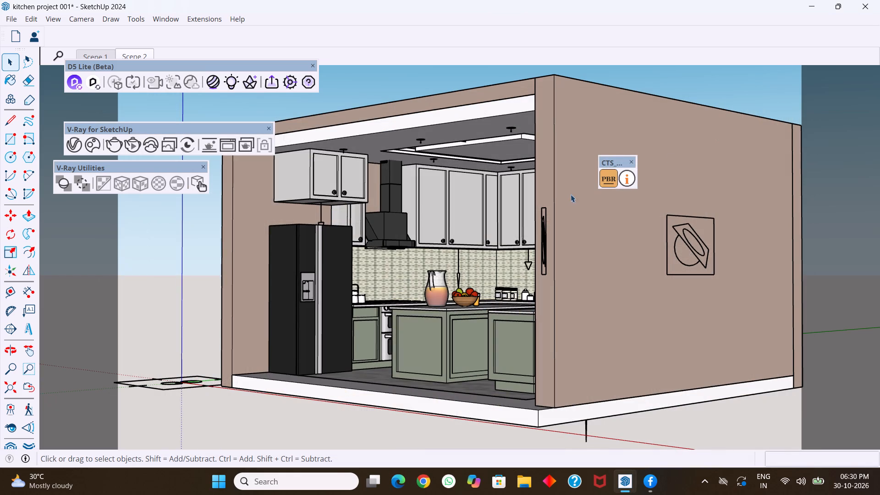
Inspect the backsplash corner's jars, canisters, upper cabinets and under-cabinet lights in the model from several angles.
middle_drag(369, 258, 466, 327)
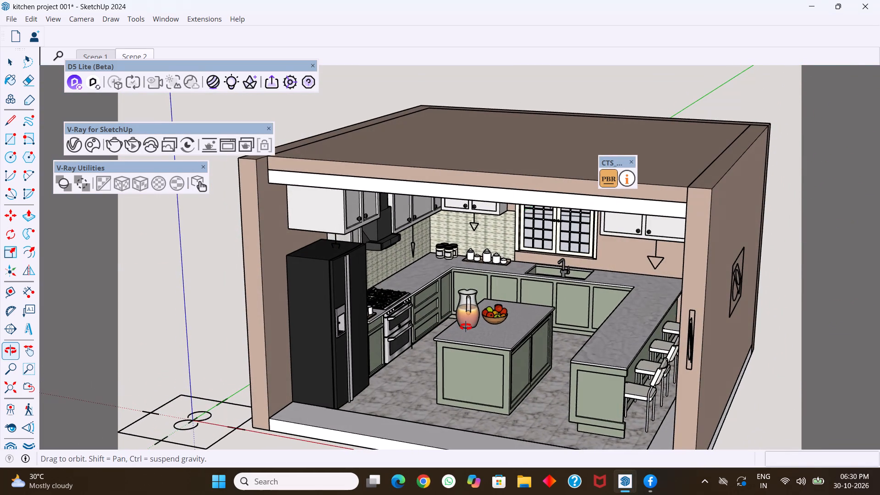
middle_drag(466, 327, 467, 327)
scroll(474, 301, up, 6)
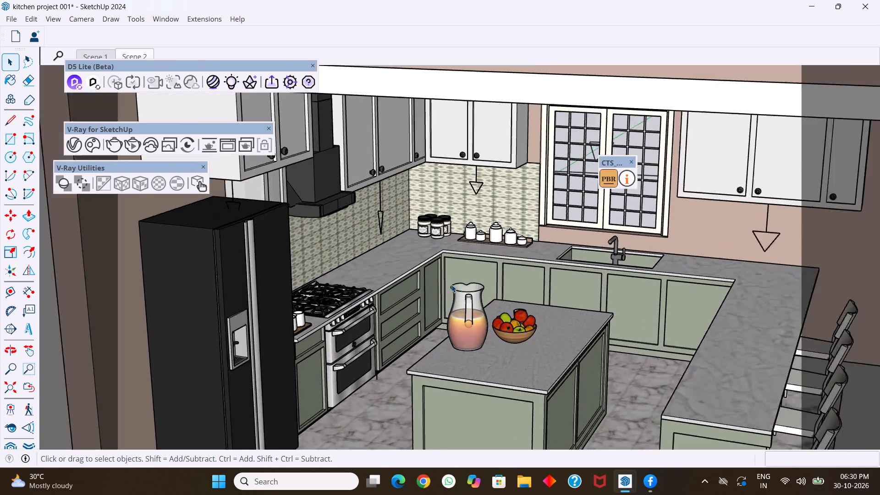
scroll(451, 285, up, 4)
scroll(456, 231, up, 4)
scroll(443, 194, up, 10)
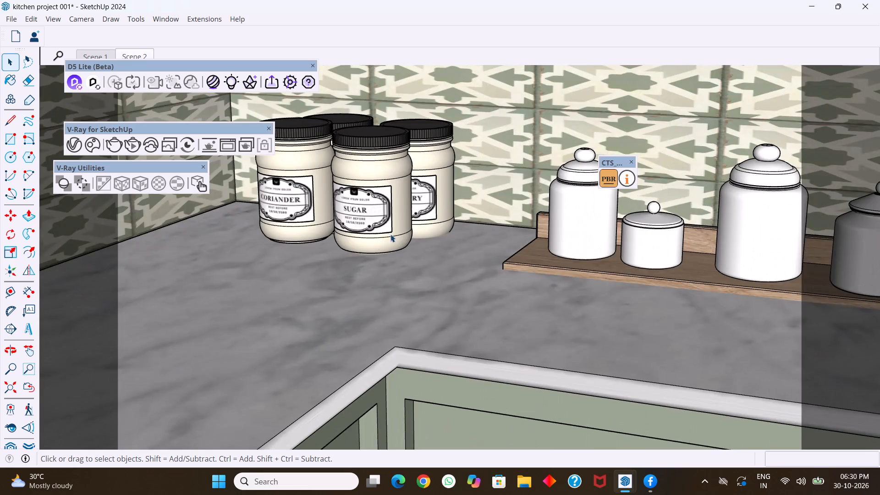
scroll(404, 235, down, 20)
scroll(404, 235, down, 7)
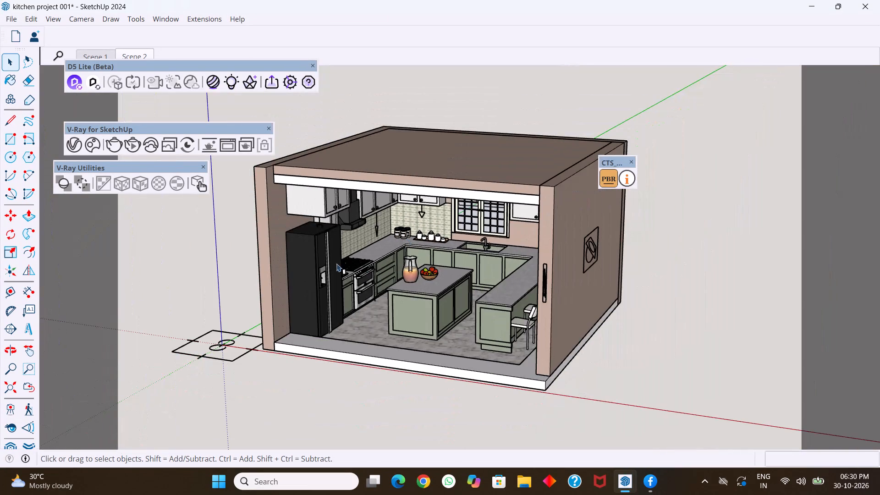
middle_drag(324, 259, 442, 162)
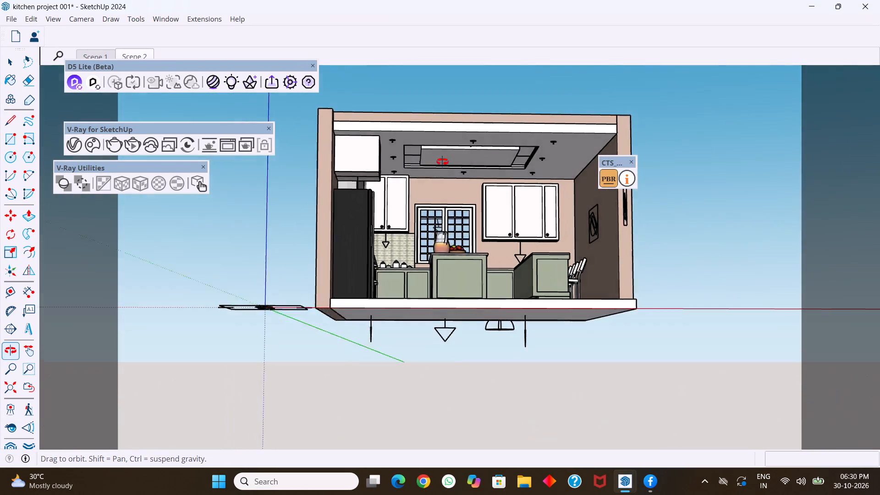
middle_drag(442, 162, 363, 249)
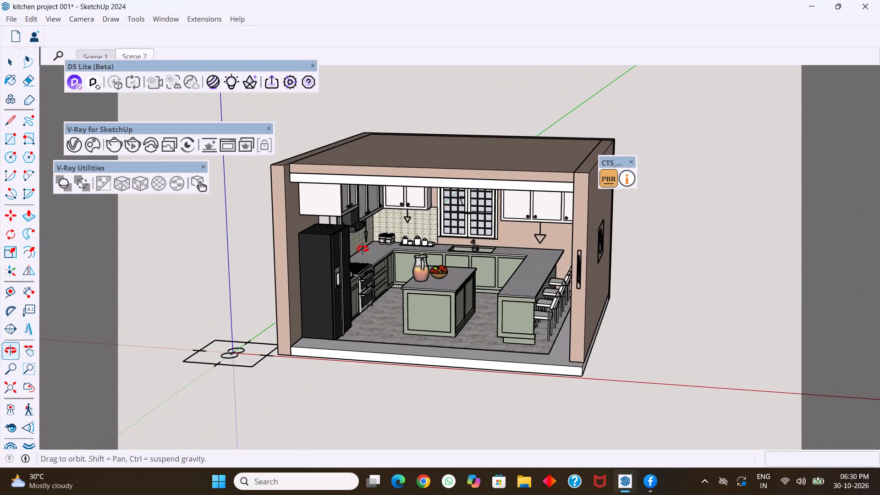
middle_drag(363, 249, 342, 254)
middle_drag(408, 267, 426, 238)
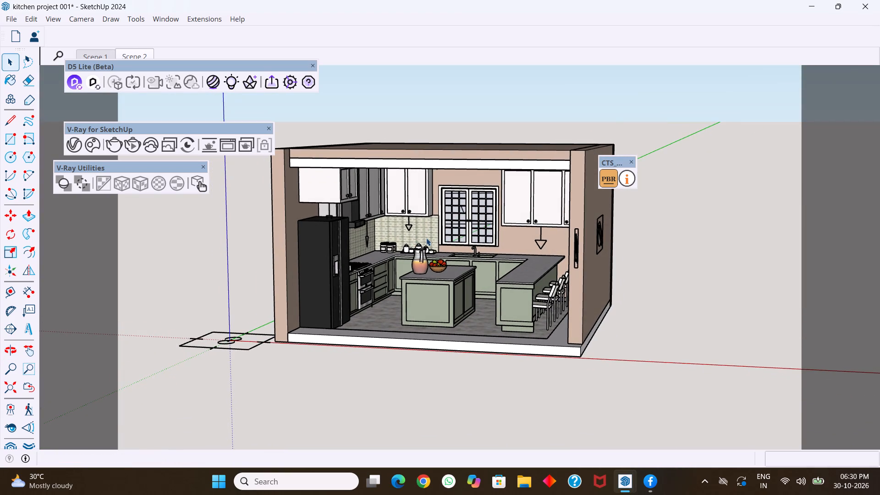
scroll(425, 197, up, 11)
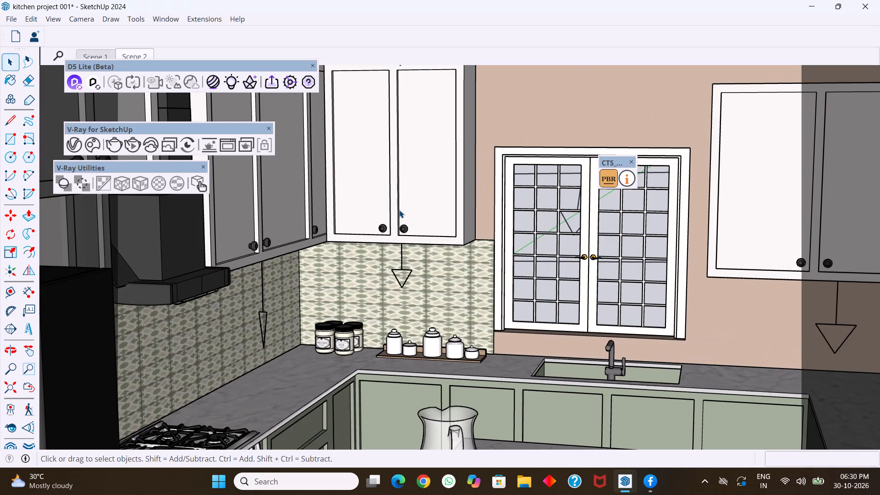
middle_drag(418, 271, 383, 274)
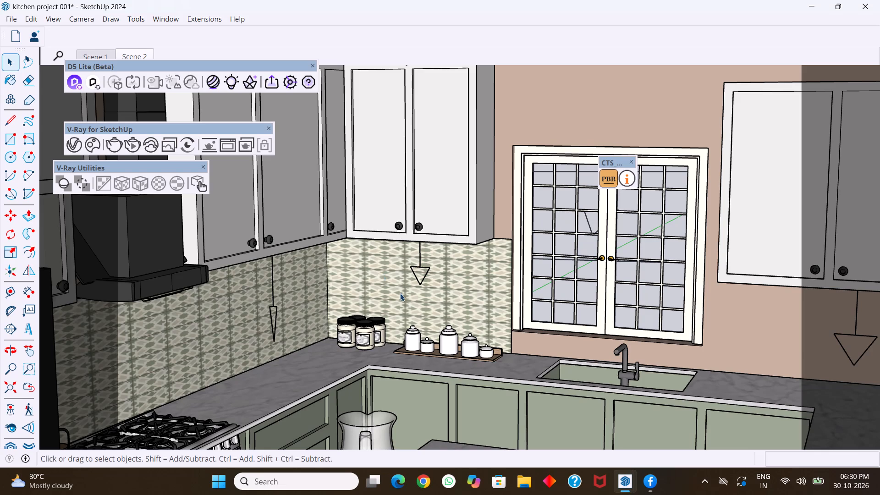
scroll(400, 295, down, 3)
middle_drag(411, 293, 407, 258)
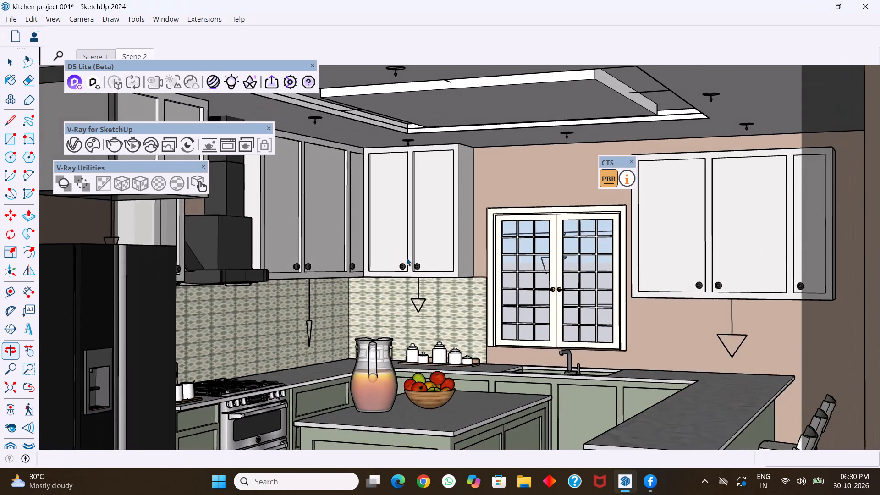
scroll(399, 289, up, 10)
middle_drag(429, 290, 318, 254)
scroll(423, 289, up, 1)
scroll(486, 269, down, 3)
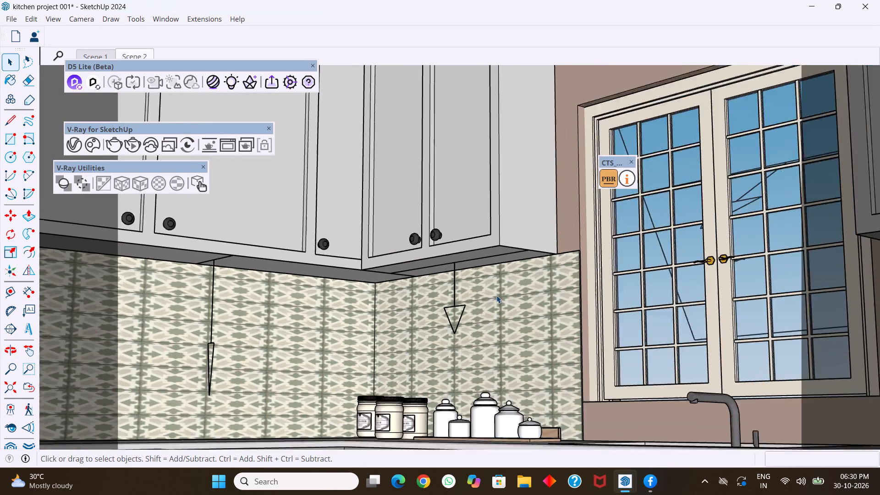
scroll(496, 295, down, 6)
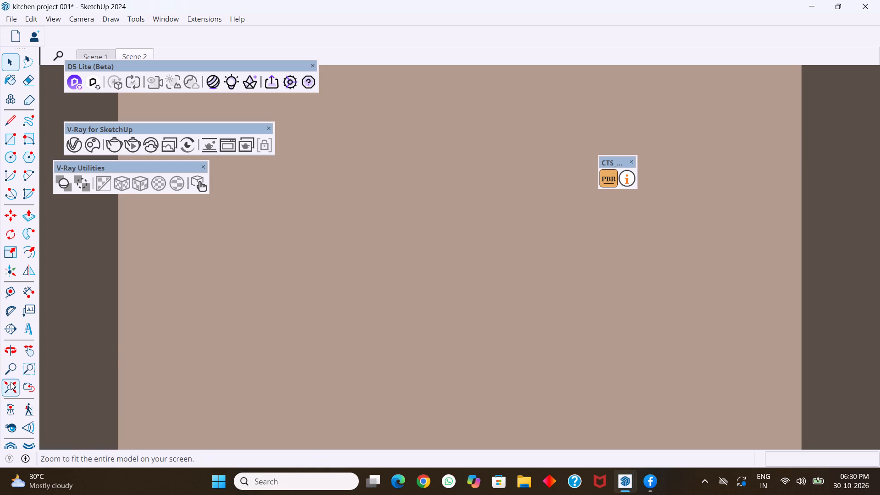
Inspect the under-cabinet light on the range wall and the nearby backsplash corner up close.
click(10, 384)
middle_drag(359, 289, 438, 354)
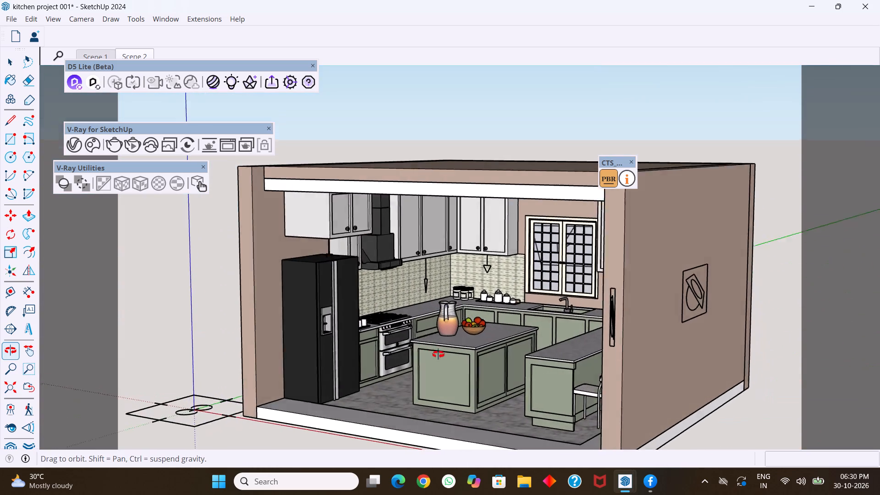
middle_drag(438, 354, 455, 368)
scroll(436, 286, up, 17)
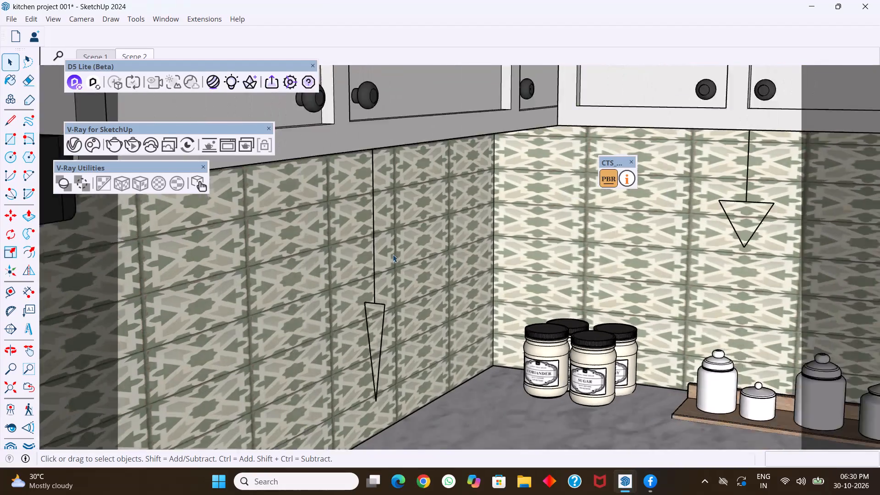
scroll(393, 254, up, 3)
middle_drag(367, 265, 403, 238)
scroll(483, 282, down, 2)
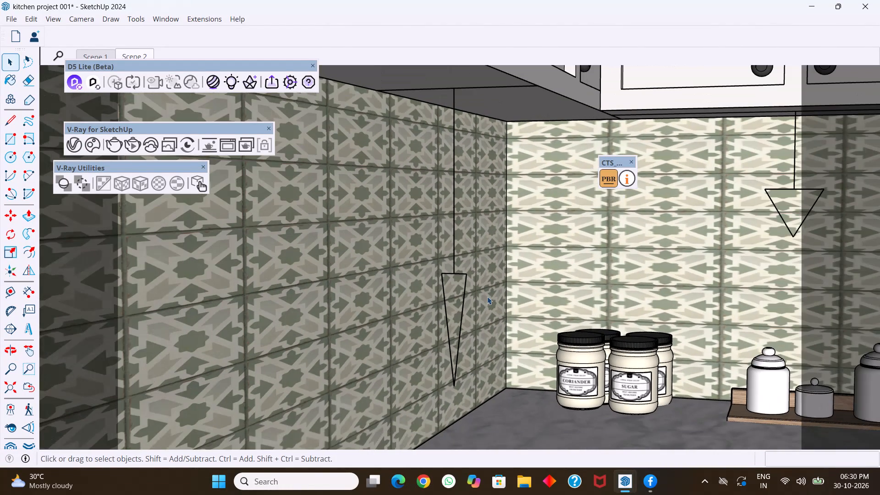
scroll(423, 272, down, 3)
Scale the under-cabinet light above the canisters downward along the blue axis by about 1.29, and deselect it.
middle_drag(672, 263, 687, 233)
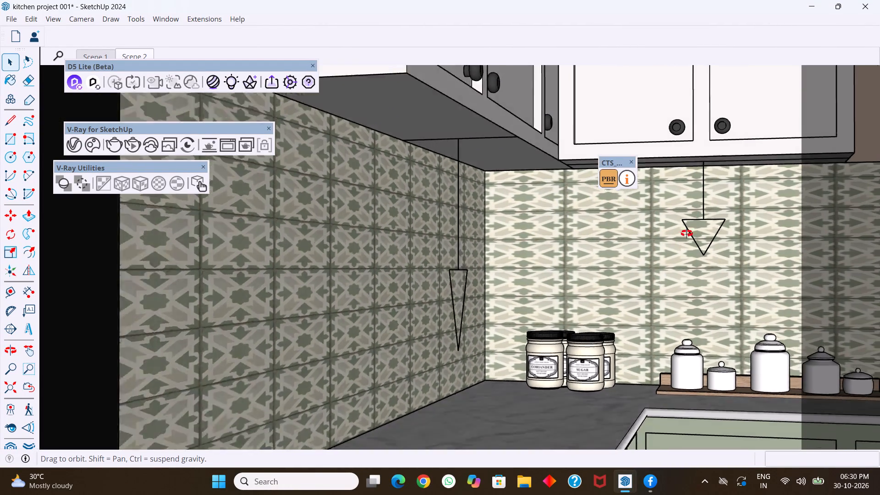
middle_drag(687, 233, 689, 202)
click(699, 191)
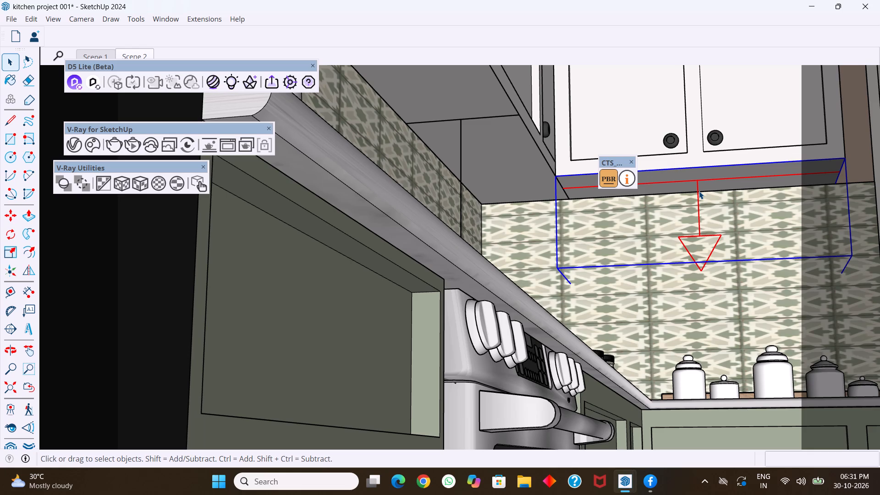
key(s)
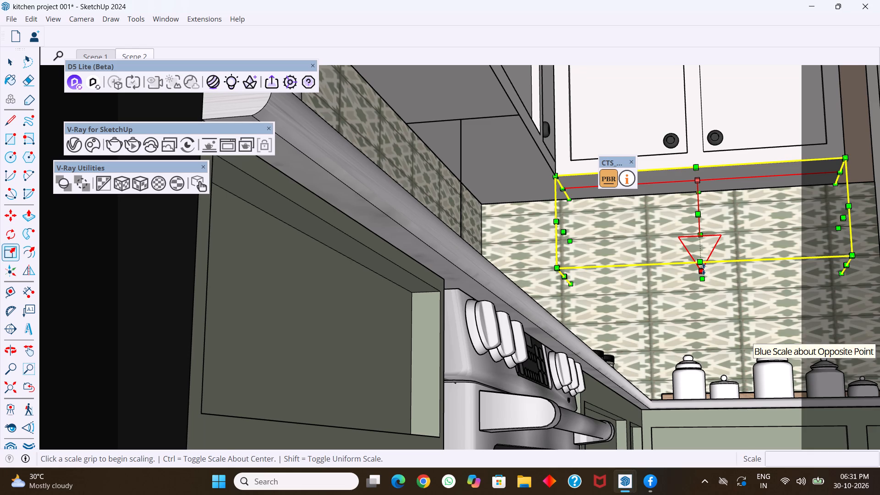
drag(704, 269, 699, 296)
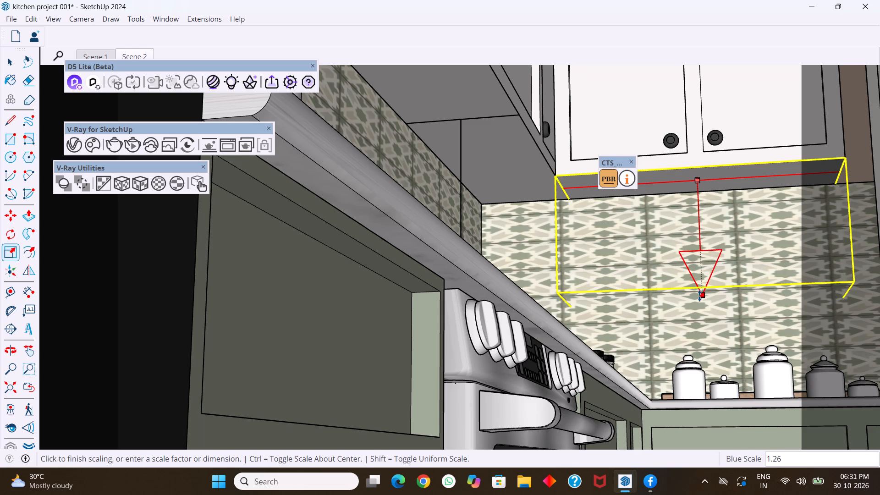
drag(699, 296, 699, 298)
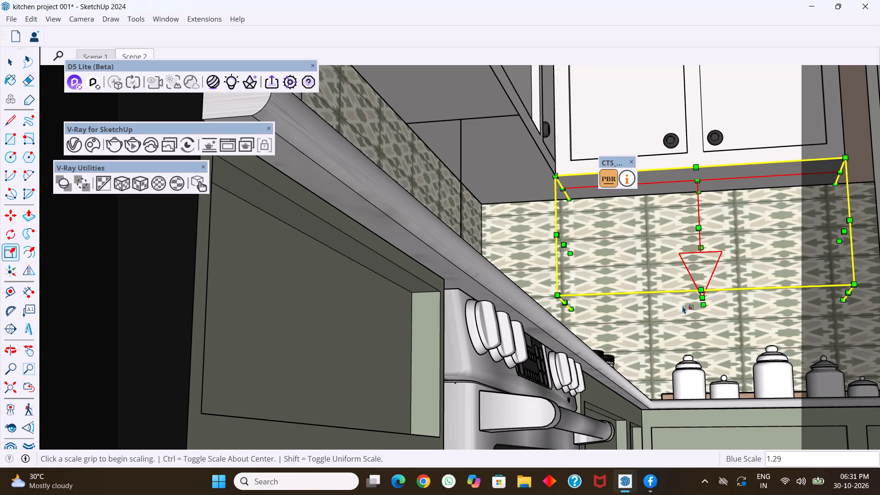
key(space)
scroll(594, 324, down, 17)
click(450, 305)
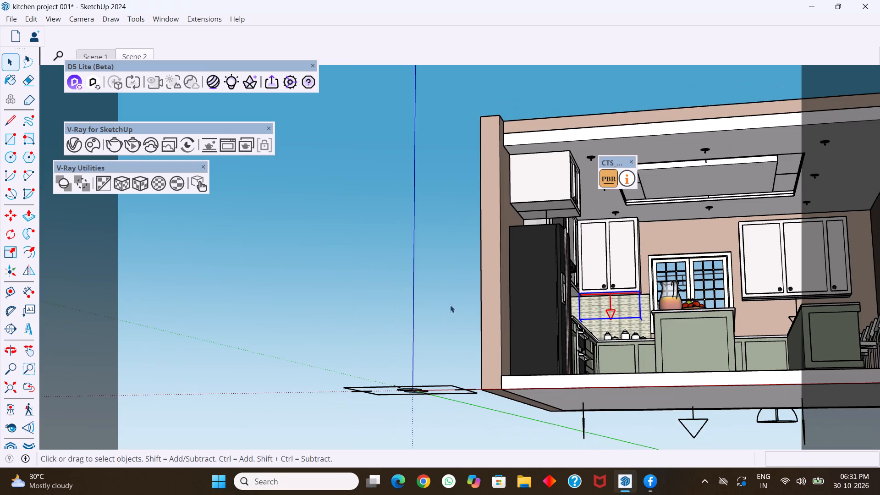
middle_drag(565, 309, 547, 373)
scroll(540, 290, down, 3)
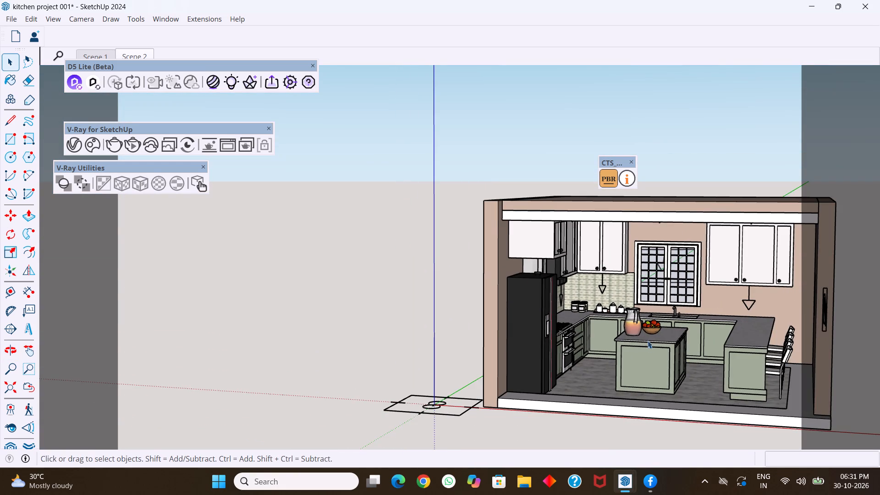
middle_drag(649, 346, 563, 344)
middle_click(563, 344)
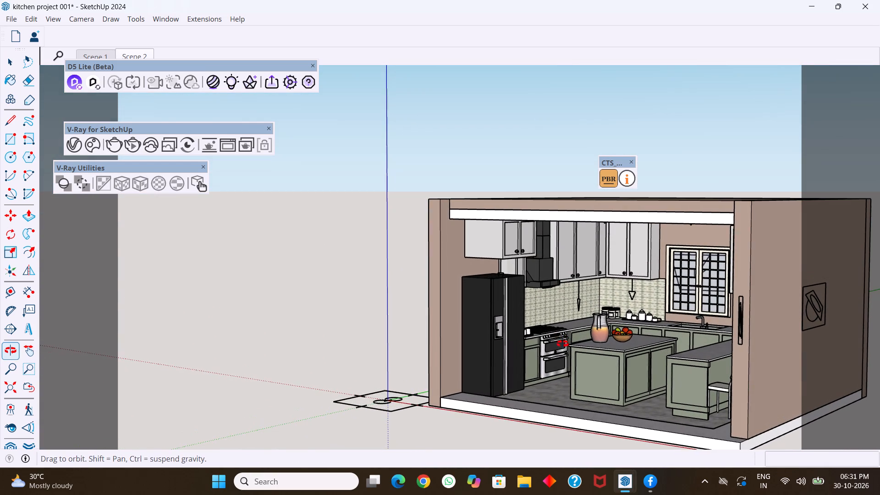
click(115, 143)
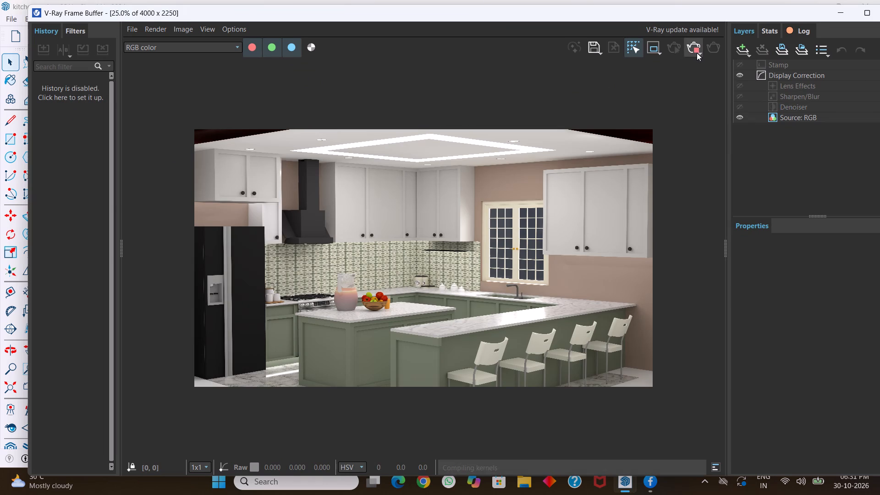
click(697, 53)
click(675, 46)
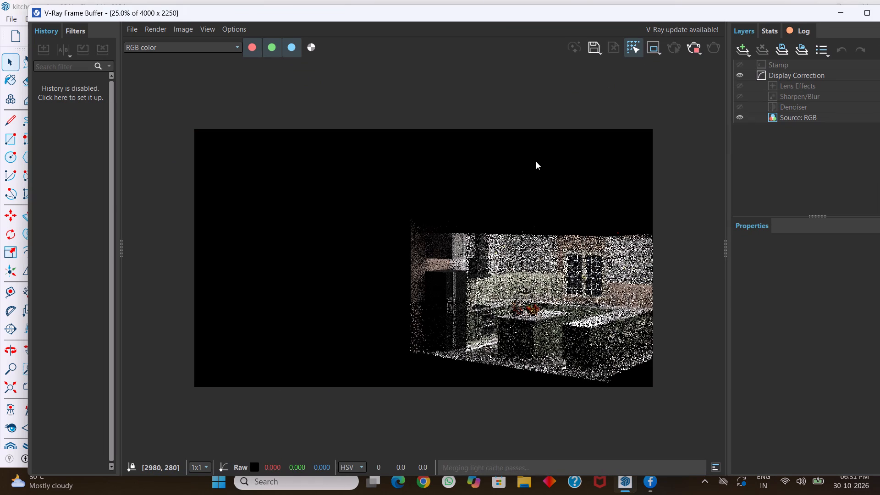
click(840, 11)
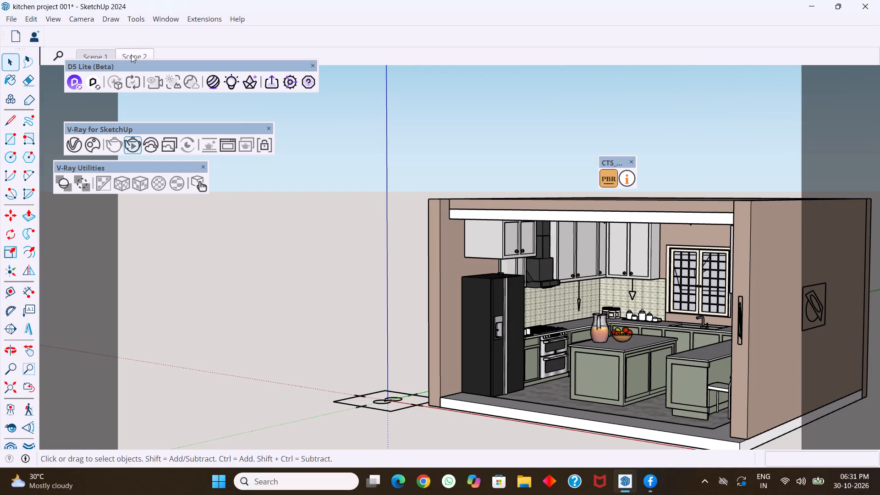
Switch the model to Scene 2 and start a non-interactive V-Ray render of that kitchen view.
click(135, 55)
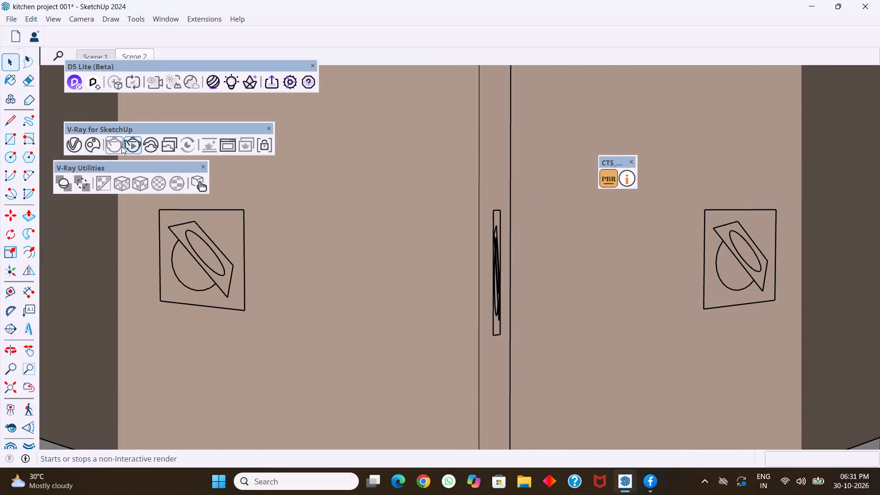
click(131, 148)
click(118, 148)
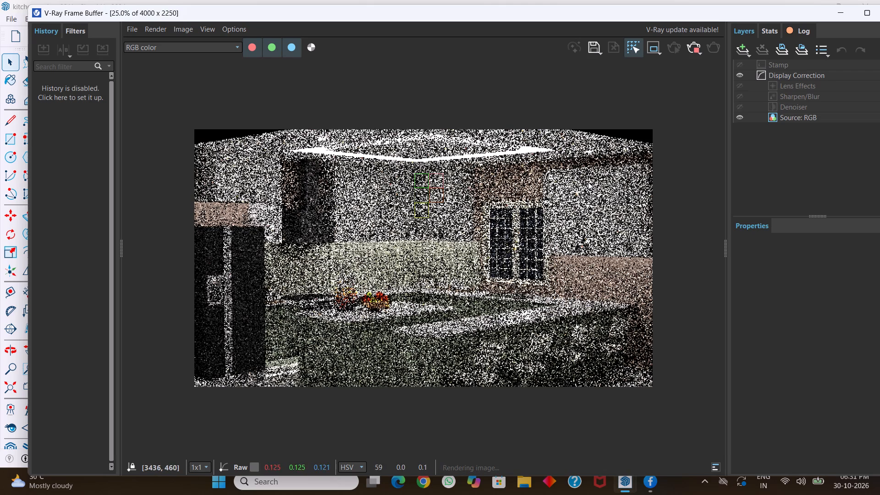
Turn off mouse tracking for the render buckets while the kitchen render runs, dismissing the chat notification.
click(630, 45)
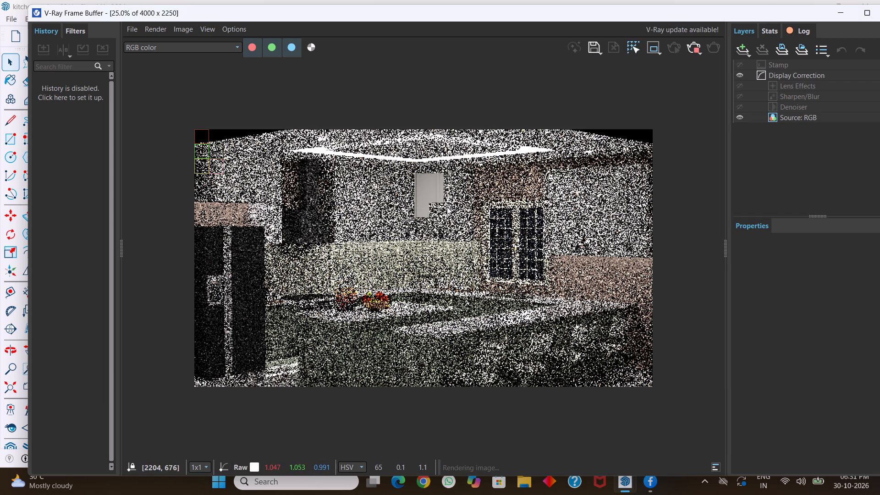
click(636, 49)
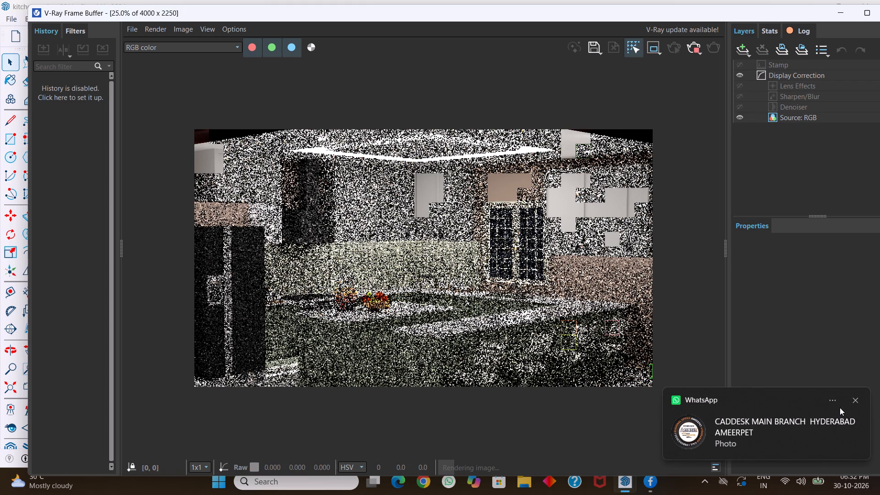
click(855, 403)
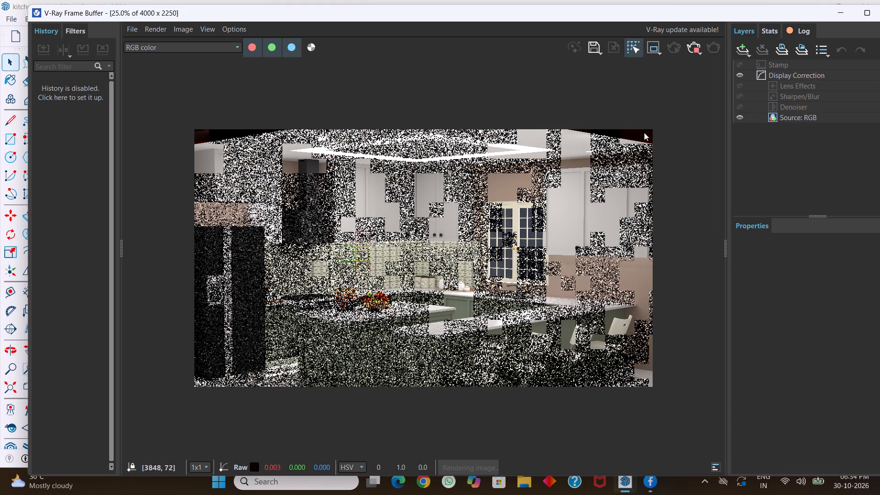
click(631, 44)
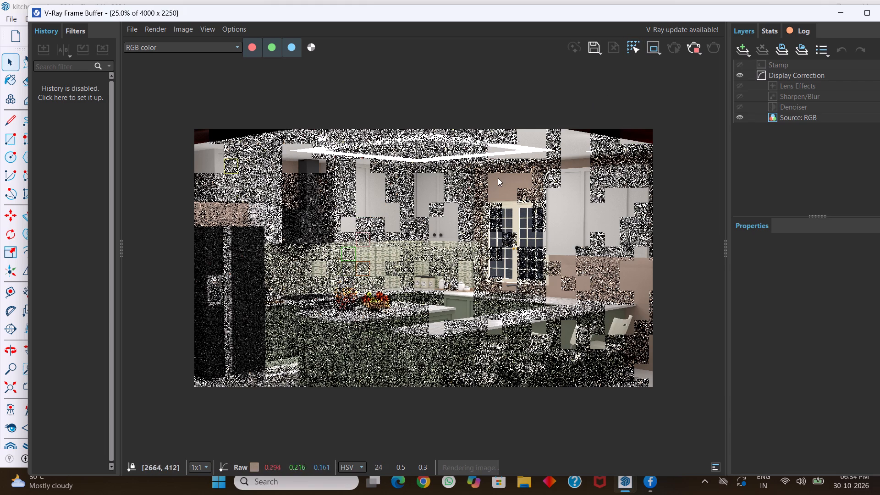
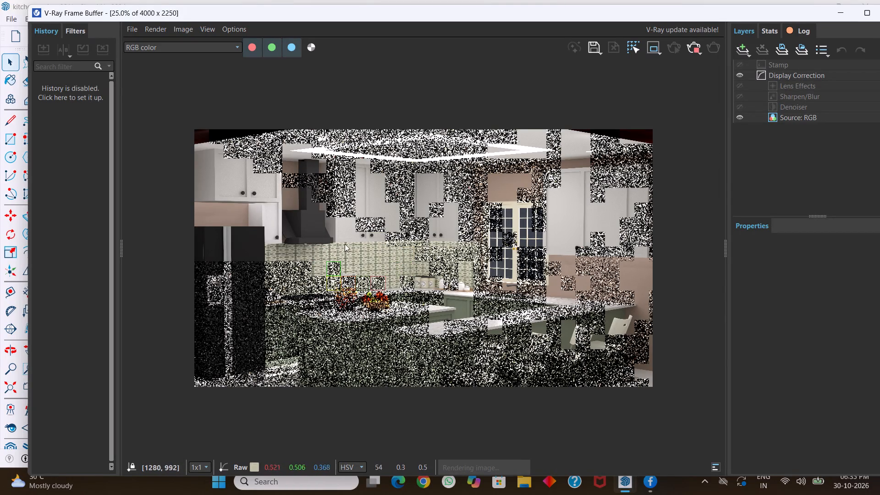
Examine the patterned backsplash tiles between the range hood and the canisters up close in the running render.
scroll(330, 258, up, 2)
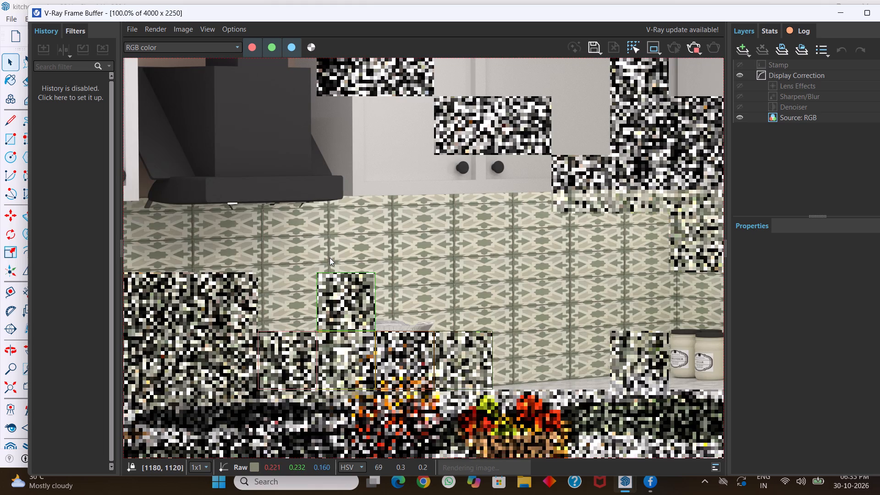
scroll(330, 258, up, 3)
scroll(323, 188, up, 1)
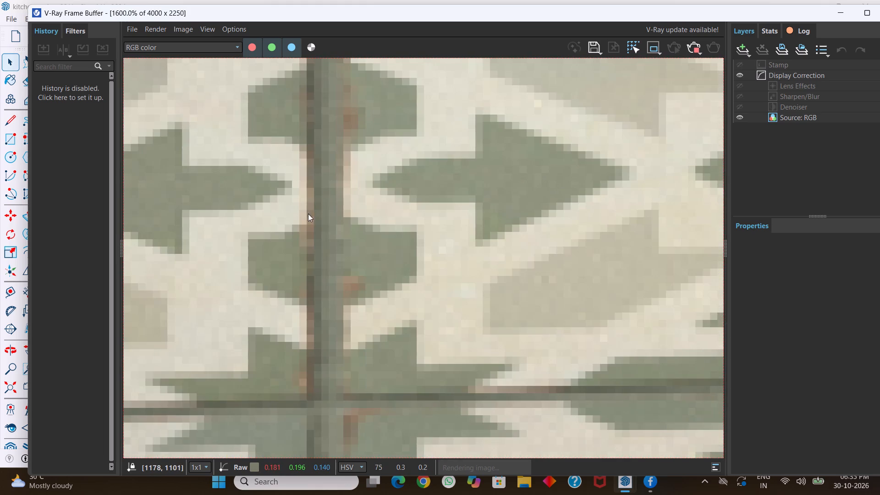
scroll(307, 228, down, 2)
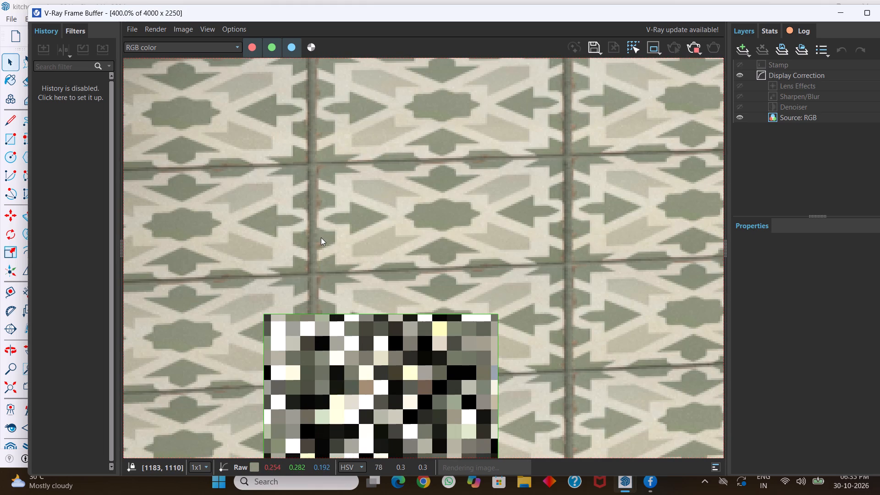
scroll(351, 235, down, 4)
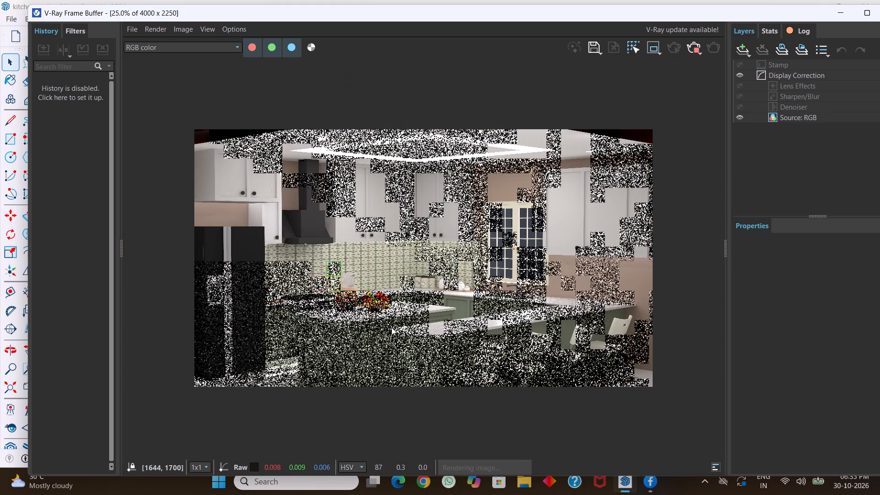
scroll(487, 344, up, 3)
scroll(540, 234, down, 2)
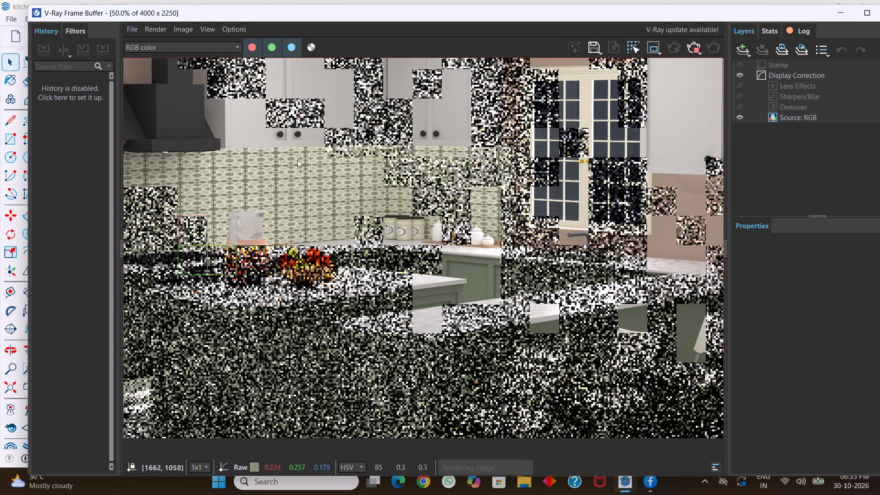
scroll(292, 159, up, 2)
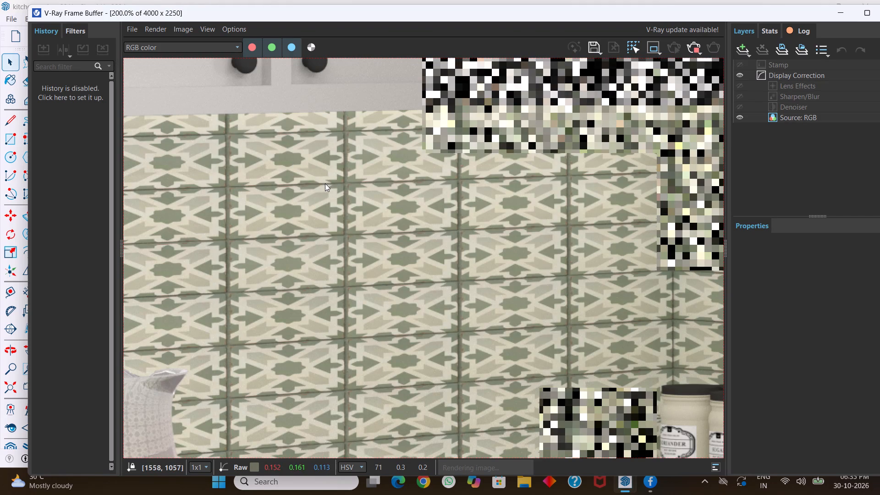
scroll(331, 178, up, 2)
scroll(368, 187, up, 3)
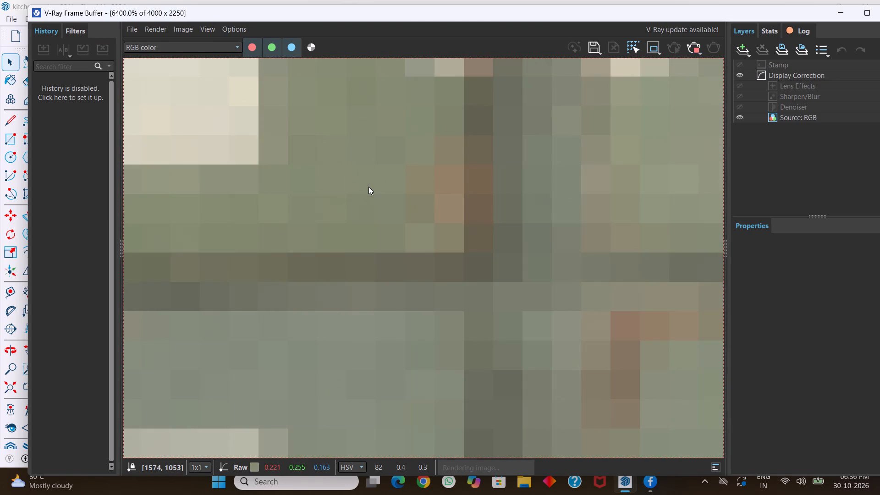
scroll(423, 249, down, 3)
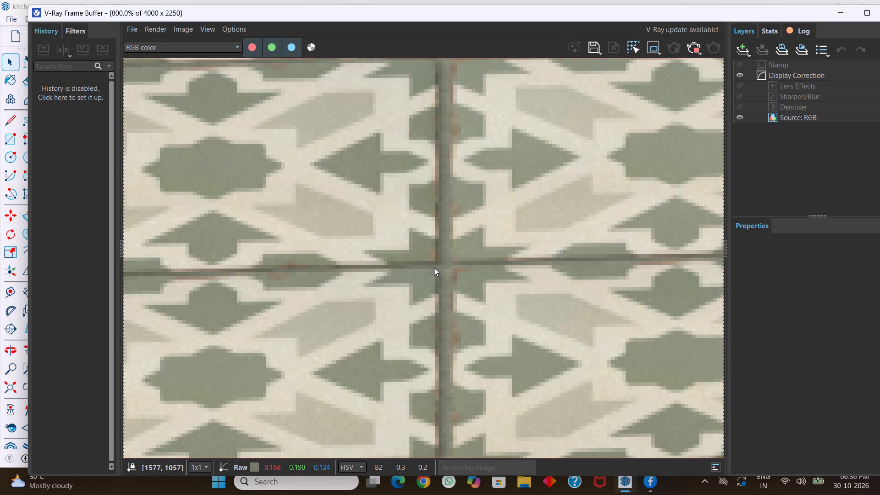
scroll(449, 257, up, 3)
scroll(410, 262, down, 7)
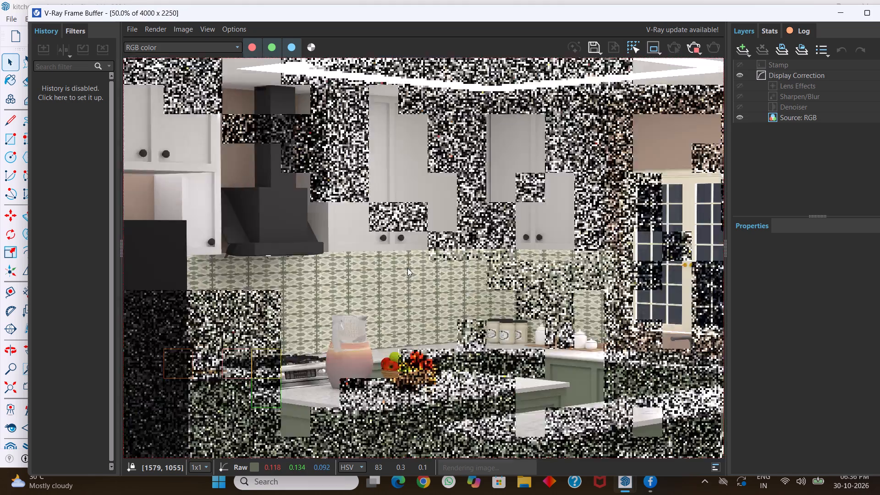
scroll(407, 268, down, 2)
scroll(397, 272, up, 1)
scroll(420, 365, up, 1)
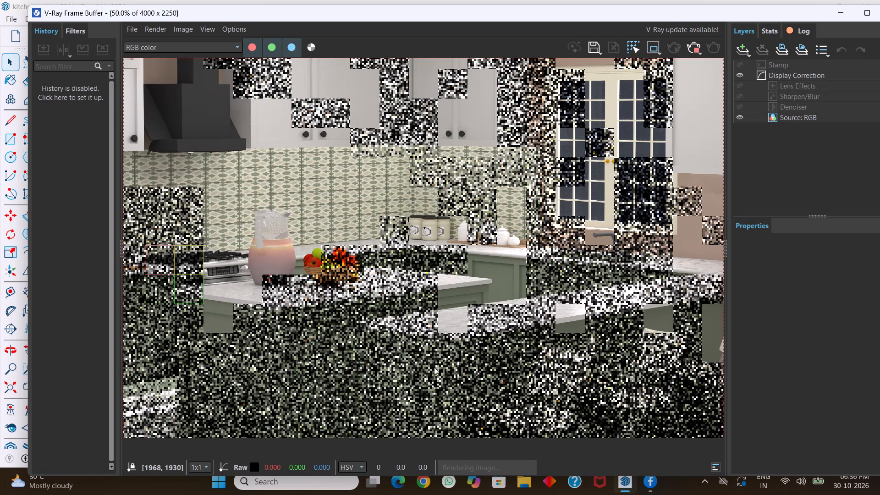
scroll(419, 378, down, 1)
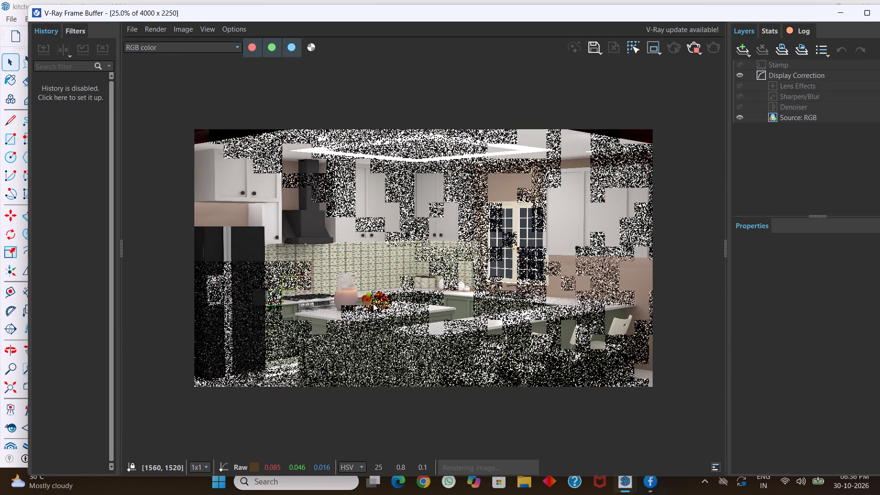
Examine the fruit bowl and the jug on the island countertop up close in the running render.
scroll(373, 303, up, 5)
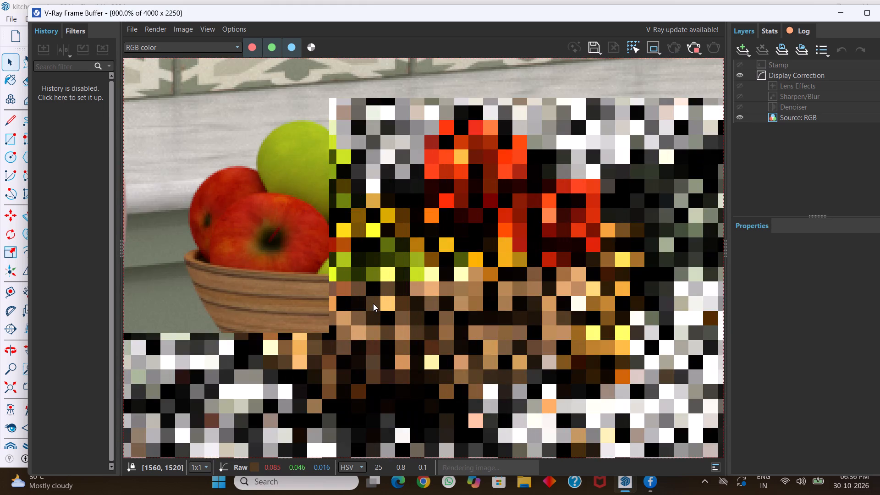
scroll(393, 324, down, 1)
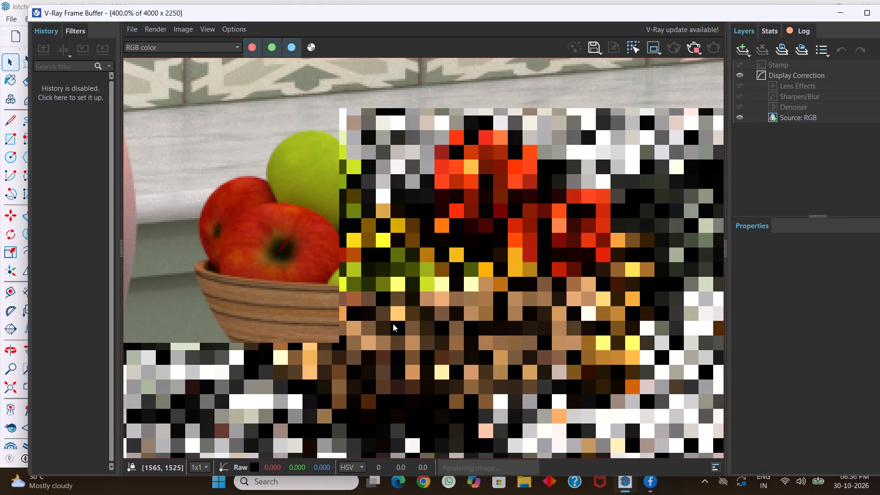
scroll(330, 196, up, 13)
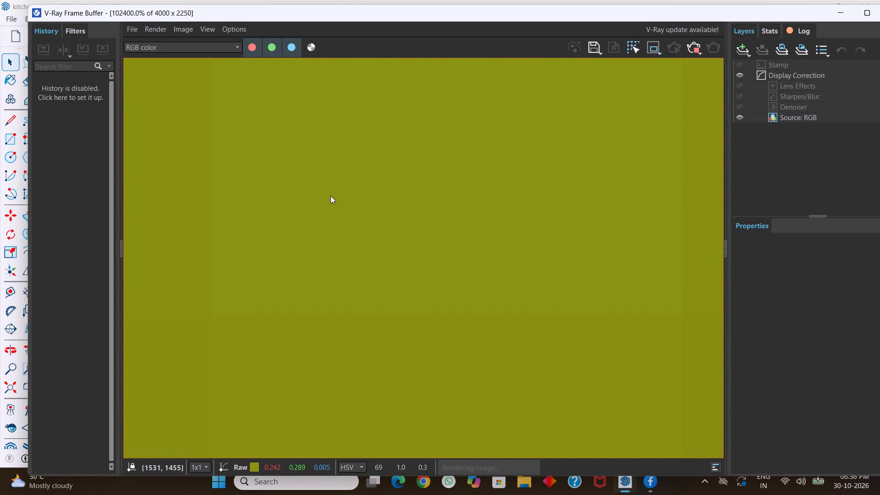
scroll(330, 196, up, 3)
scroll(356, 277, down, 5)
scroll(363, 329, down, 4)
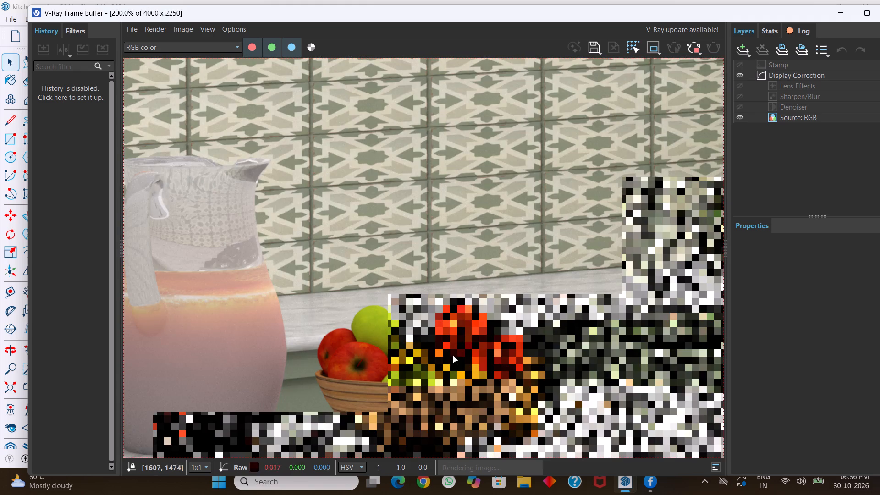
scroll(409, 320, down, 2)
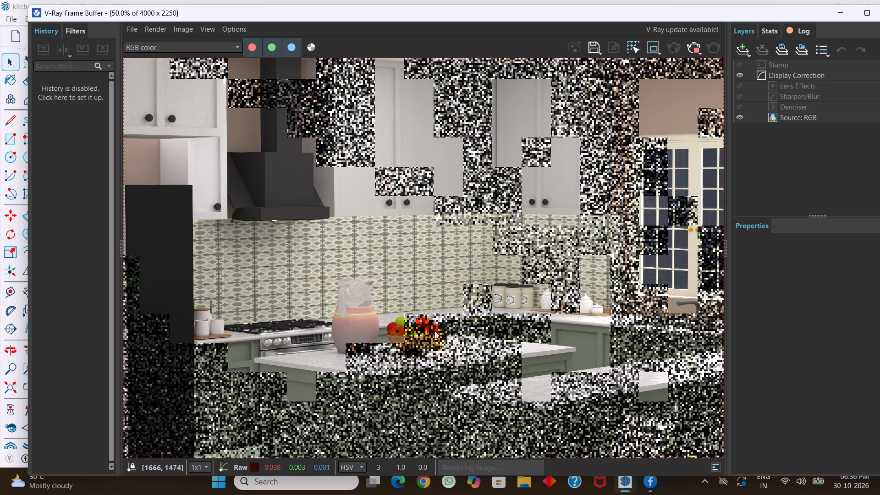
scroll(434, 332, down, 1)
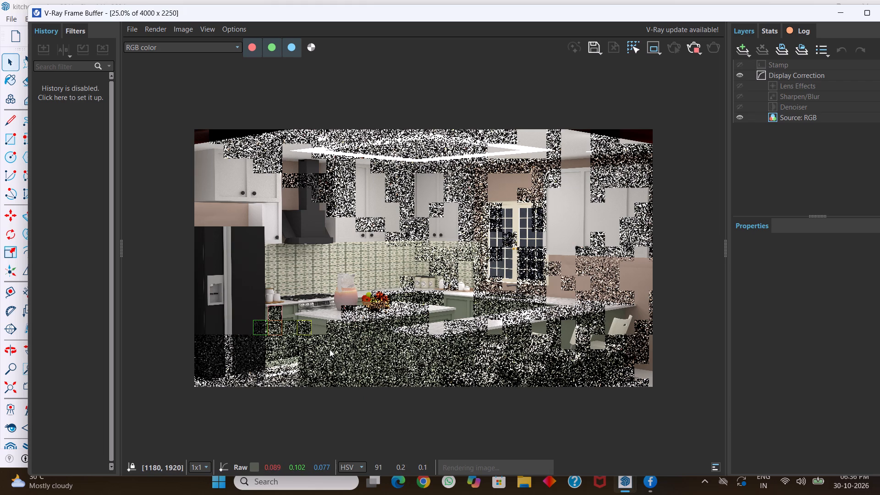
Examine the fridge base, the lower cabinets beside the range and the island front as they render.
scroll(284, 345, up, 1)
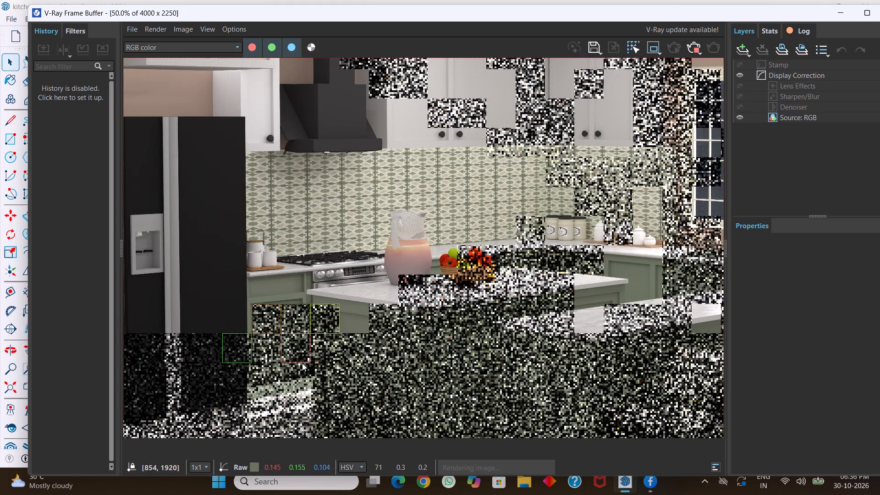
scroll(306, 363, up, 2)
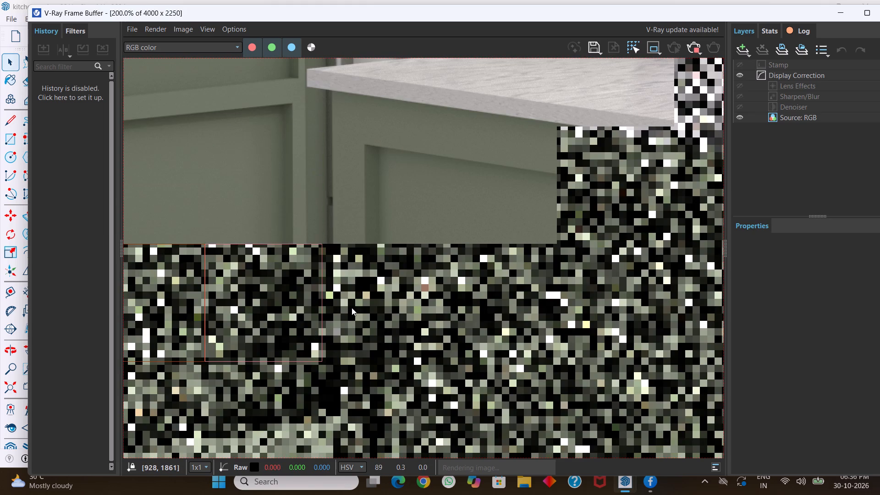
scroll(346, 321, down, 1)
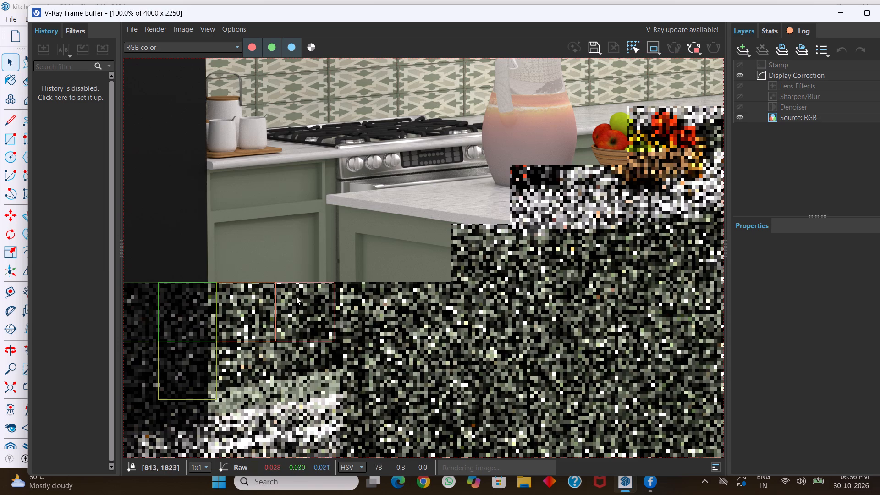
scroll(296, 299, down, 2)
scroll(234, 351, up, 1)
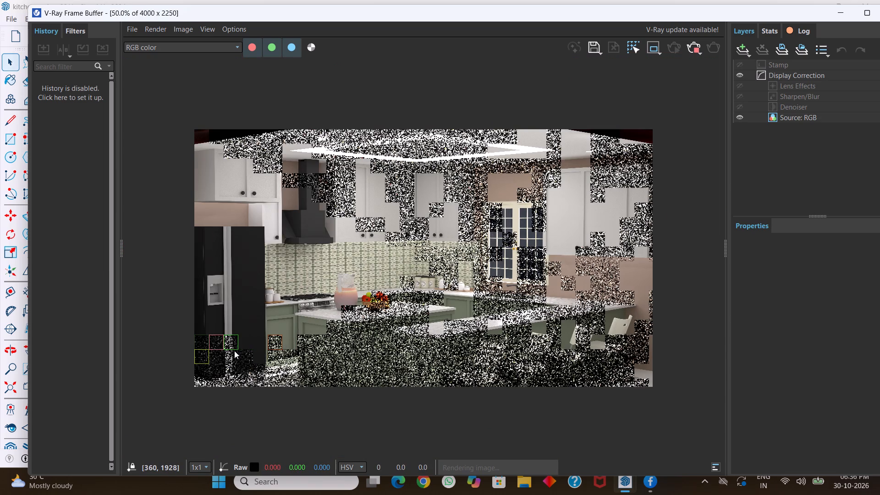
scroll(223, 371, up, 3)
scroll(297, 363, down, 4)
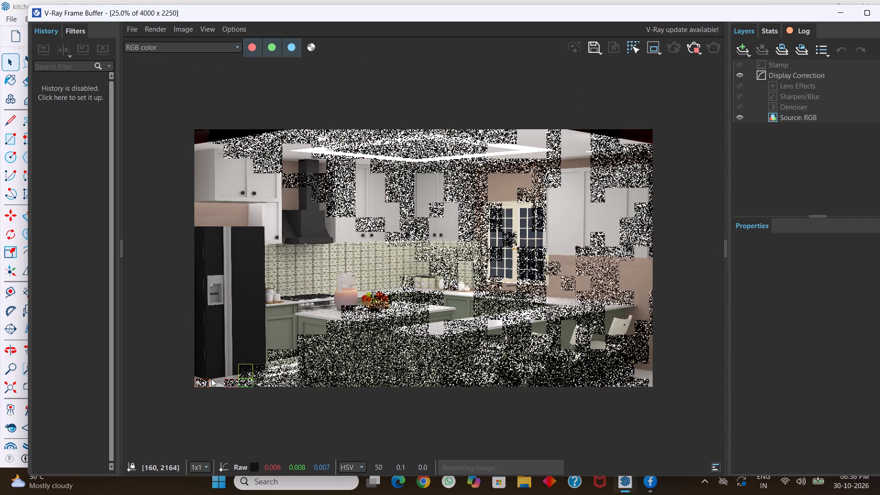
scroll(197, 382, up, 1)
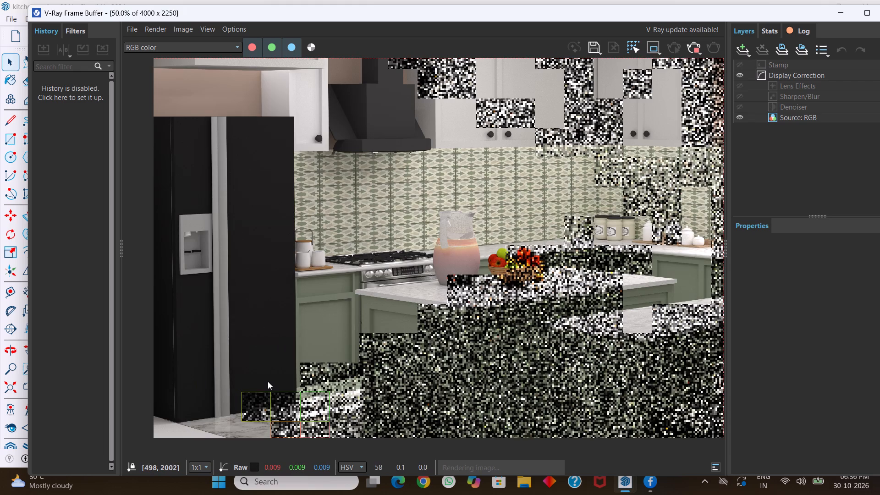
scroll(268, 381, down, 1)
scroll(257, 376, up, 2)
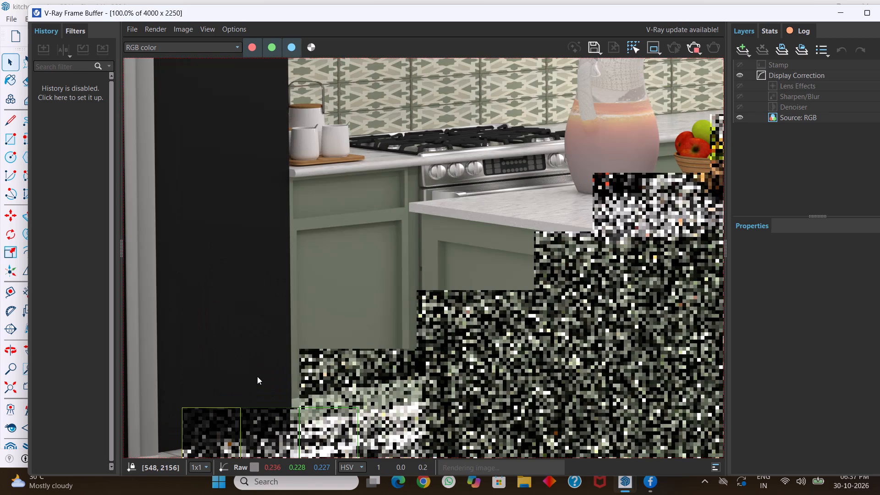
scroll(257, 376, down, 2)
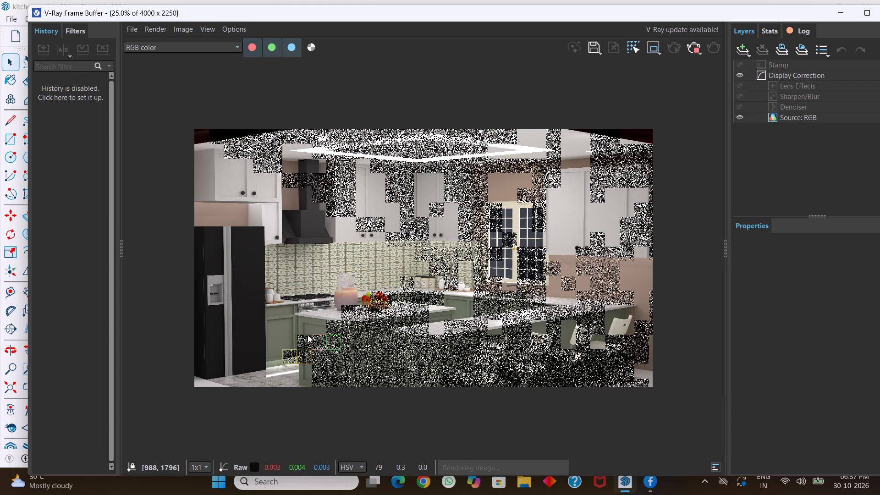
scroll(354, 357, up, 2)
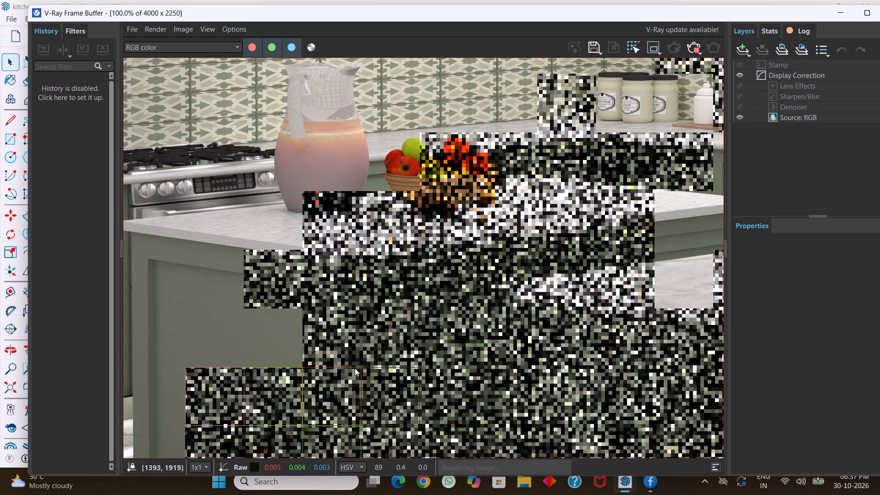
scroll(337, 370, up, 2)
scroll(335, 371, down, 4)
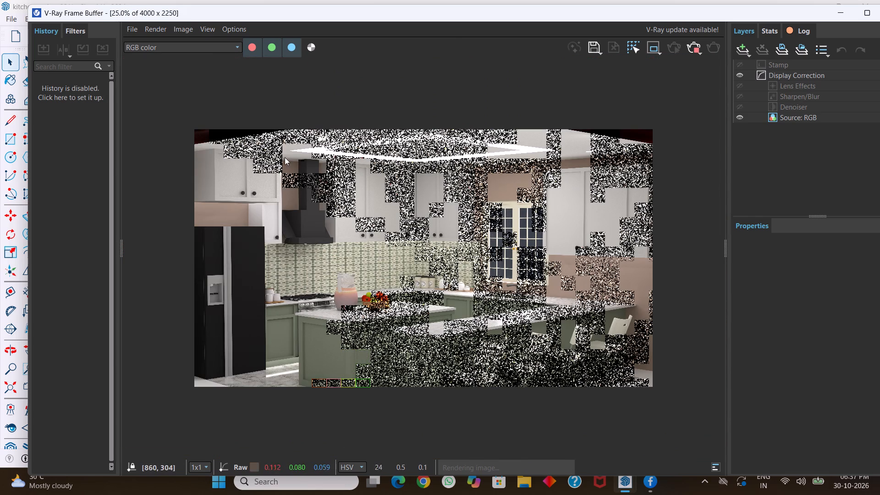
Examine the upper cabinets above the fridge, and the counter with its chairs, in the running render.
scroll(237, 135, up, 2)
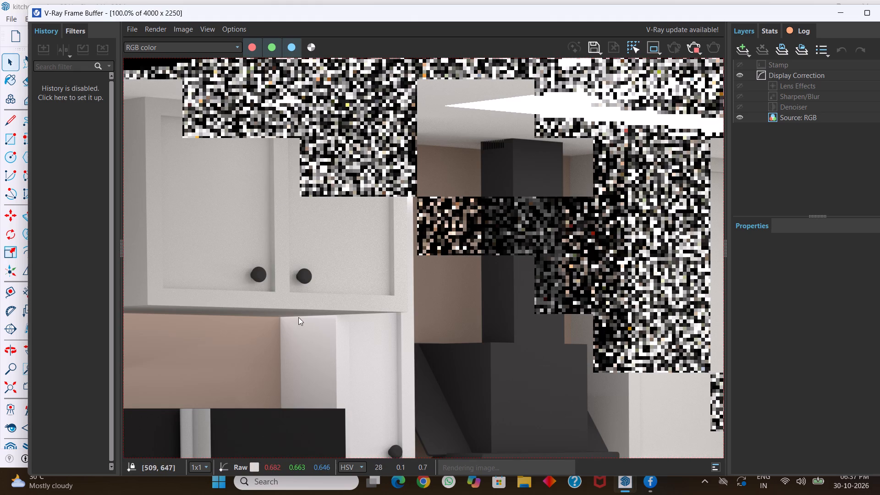
scroll(322, 328, up, 4)
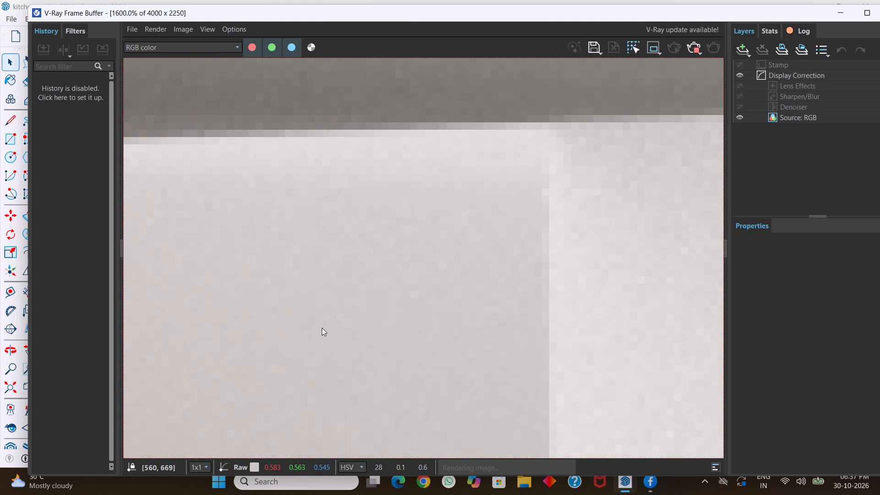
scroll(322, 328, down, 4)
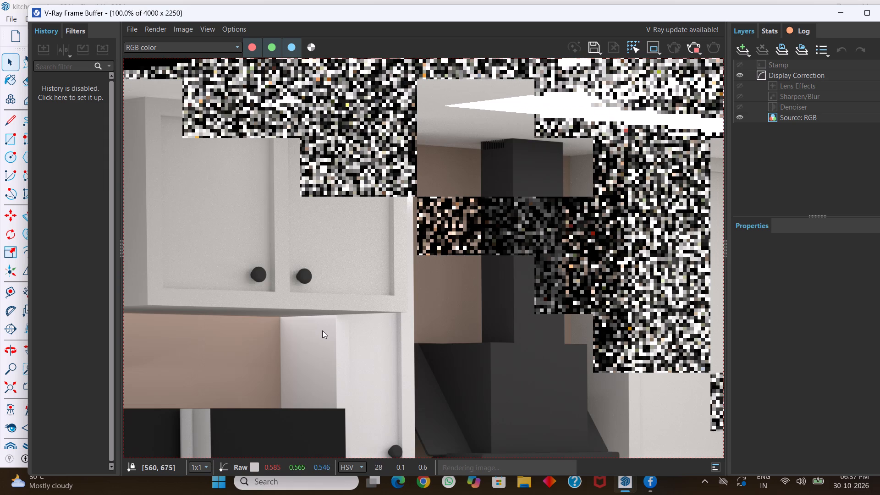
scroll(323, 333, down, 2)
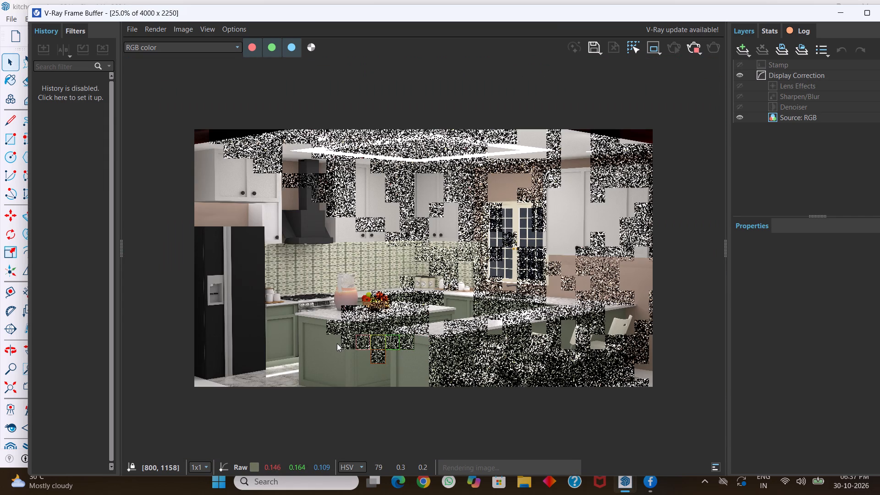
scroll(641, 352, up, 2)
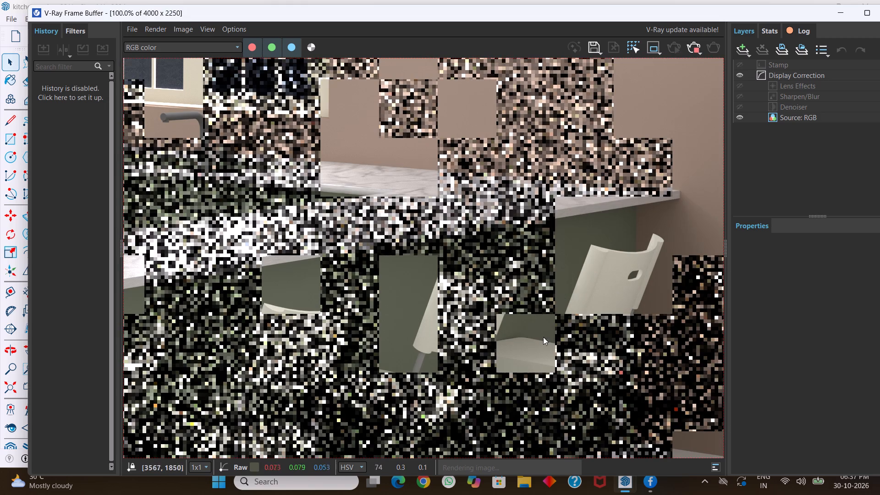
scroll(479, 317, down, 3)
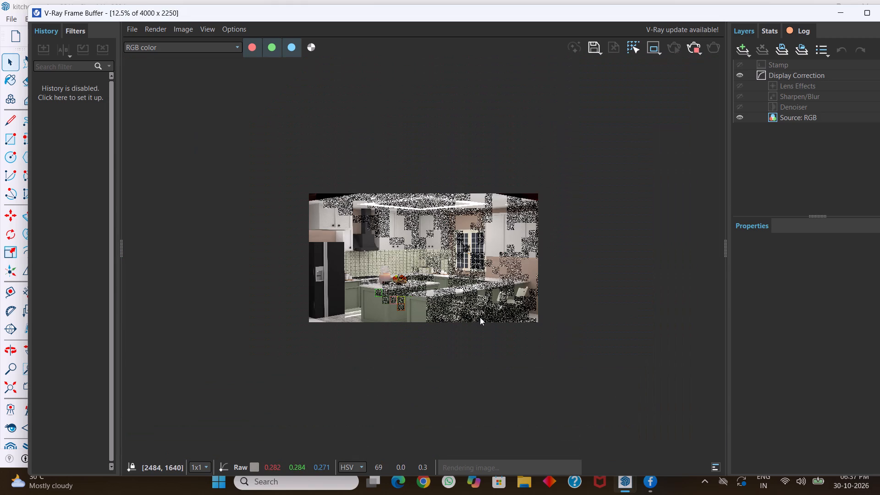
scroll(507, 303, up, 2)
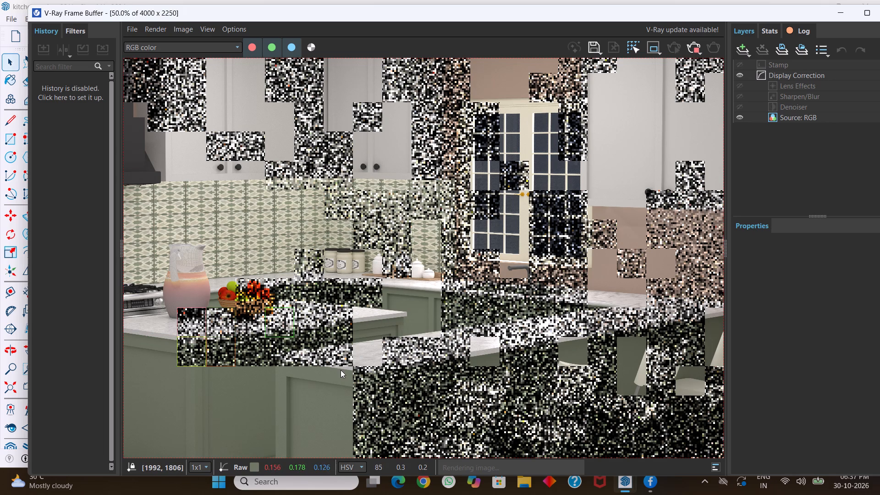
Examine the island, the fruit bowl and the back corner counter up close as they render.
scroll(341, 370, down, 1)
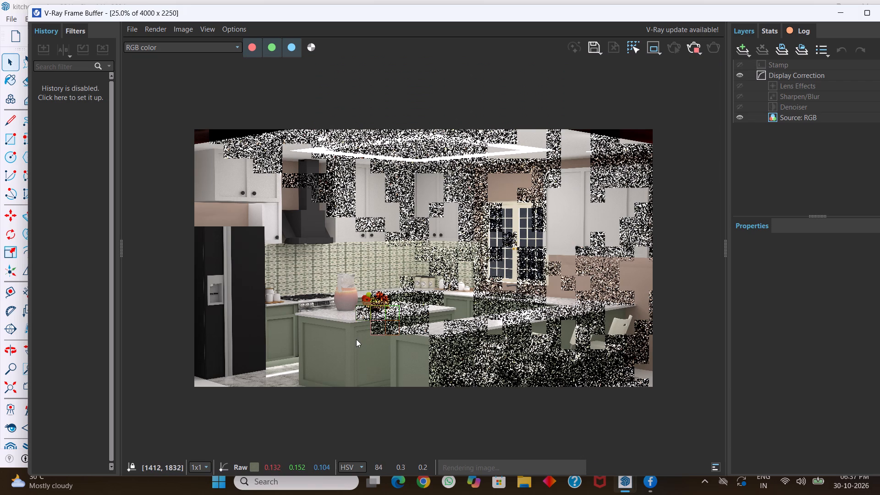
scroll(356, 339, down, 1)
scroll(513, 327, up, 1)
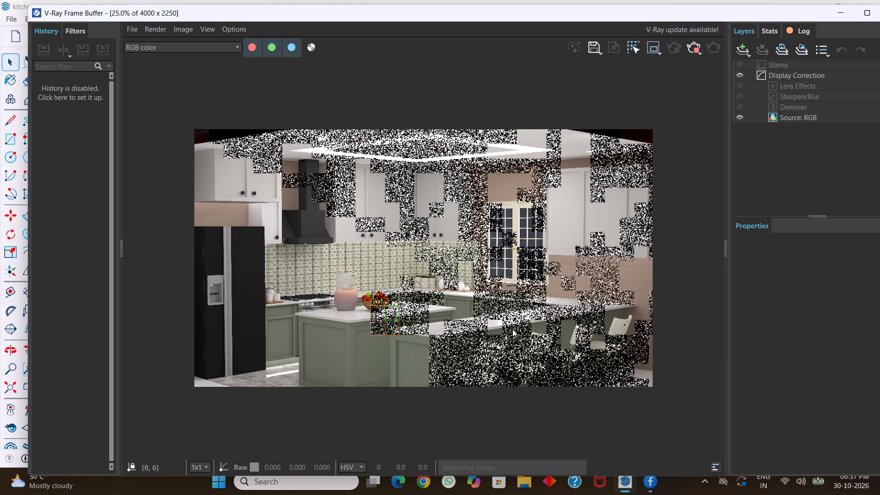
scroll(509, 342, up, 1)
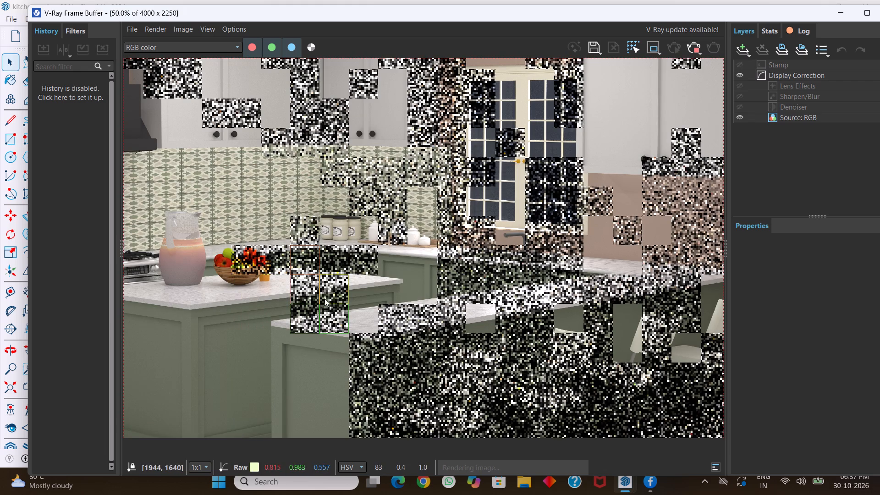
scroll(324, 298, down, 2)
scroll(531, 301, up, 2)
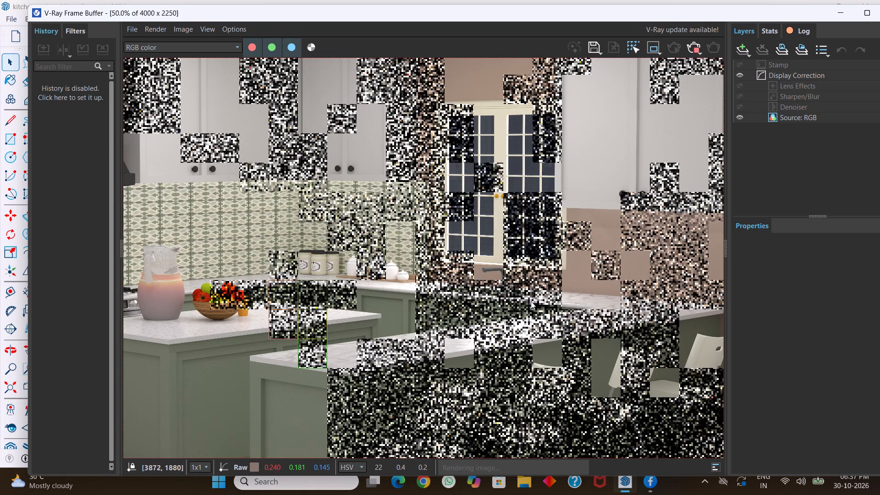
scroll(330, 308, down, 2)
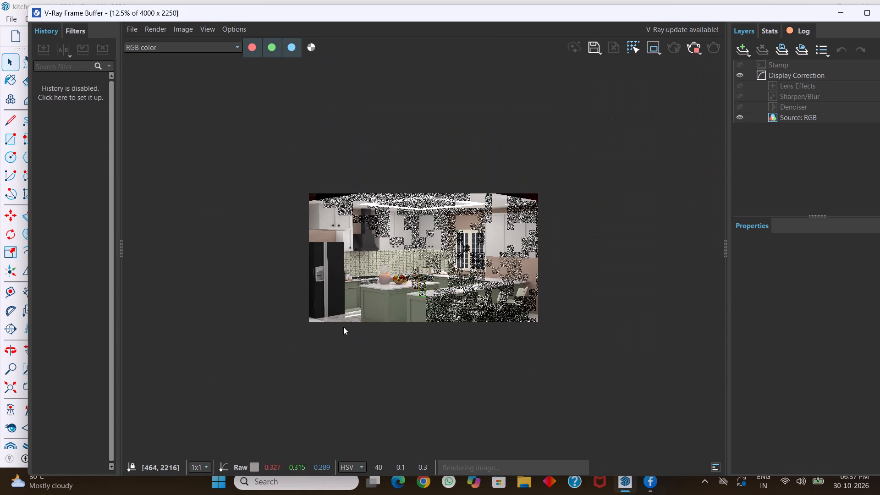
Examine the long marble counter beyond the island and the chair at its far end in the running render.
scroll(530, 314, up, 3)
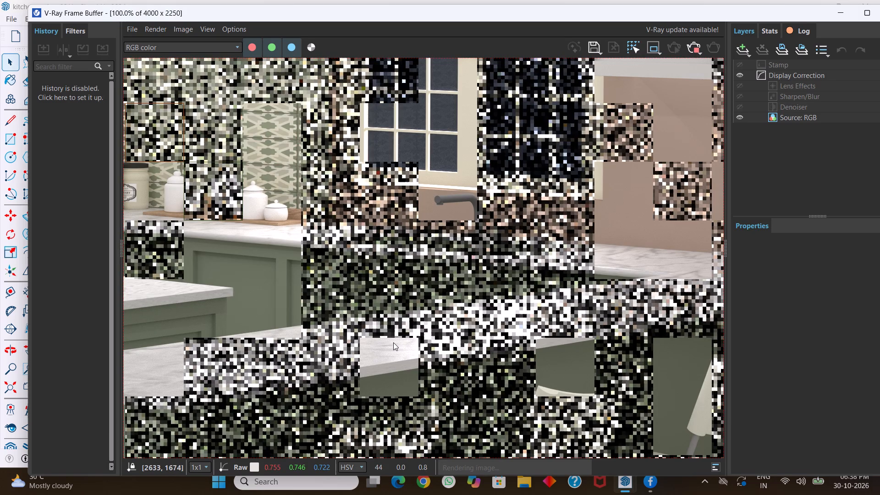
scroll(393, 342, down, 1)
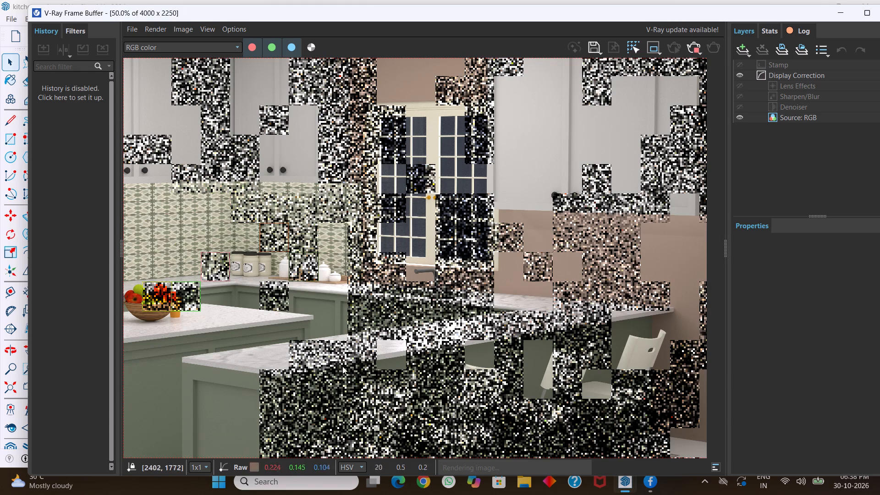
scroll(345, 369, down, 1)
scroll(661, 329, up, 1)
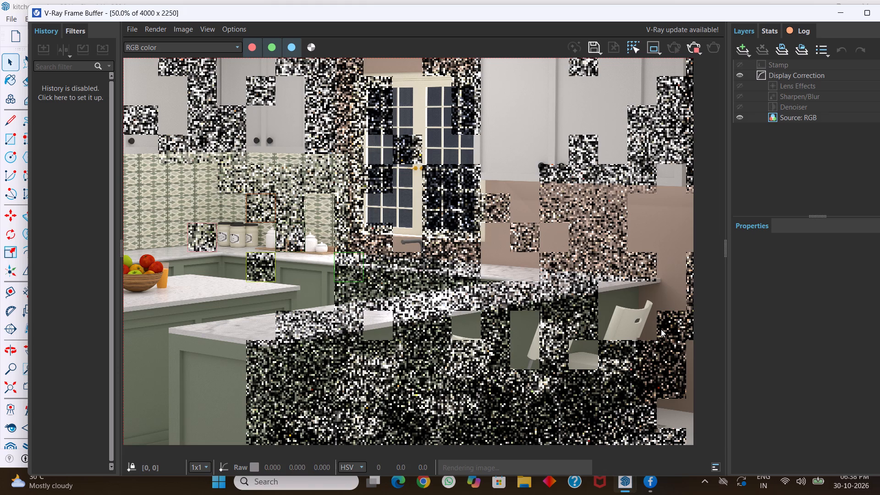
scroll(682, 357, up, 2)
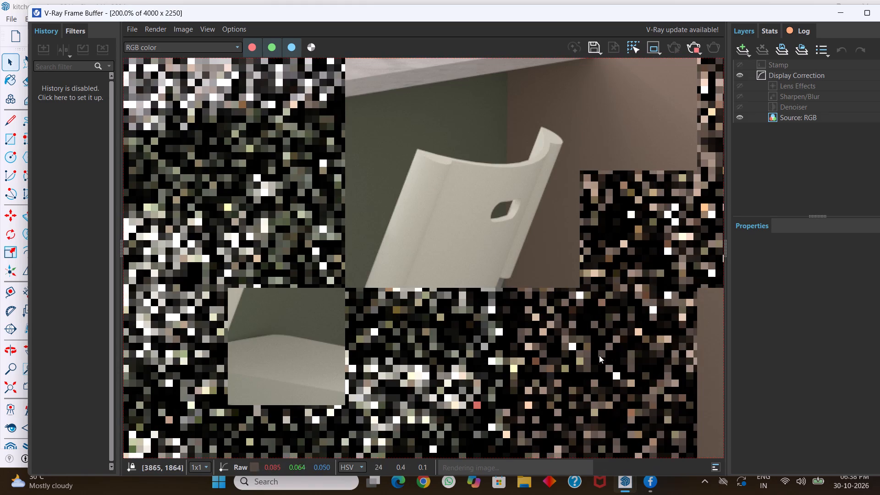
scroll(597, 356, up, 2)
scroll(432, 305, up, 3)
scroll(471, 333, down, 2)
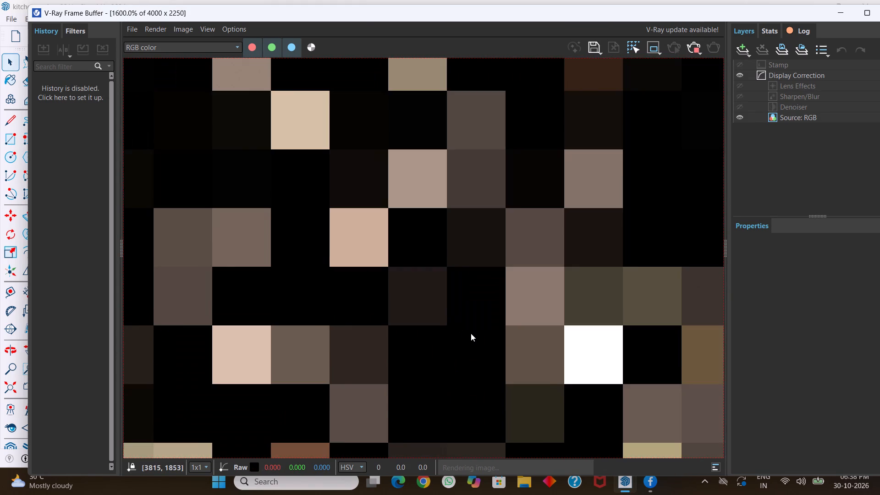
scroll(471, 333, down, 6)
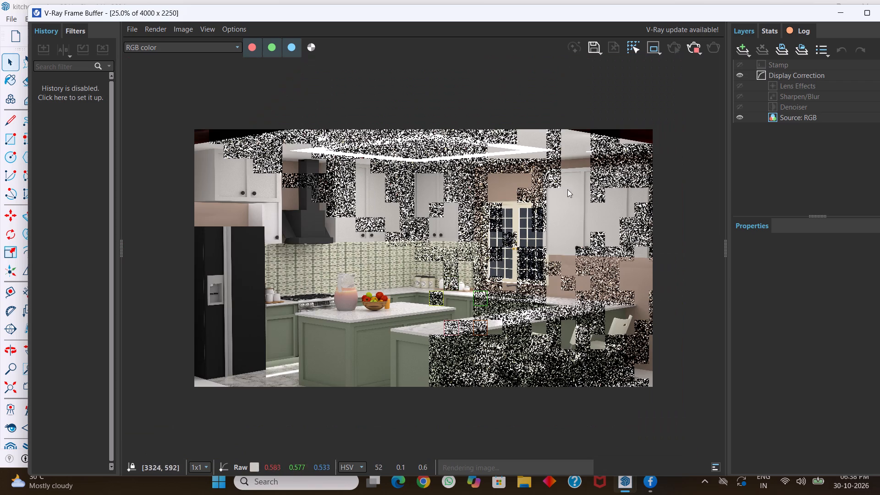
Examine the upper cabinets above the fridge, and the chairs along the long counter, as they render.
scroll(209, 137, up, 2)
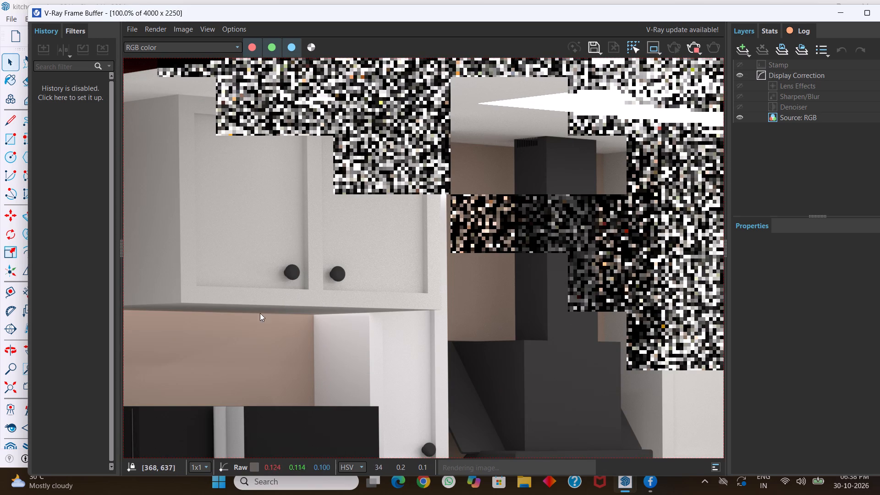
scroll(239, 337, down, 1)
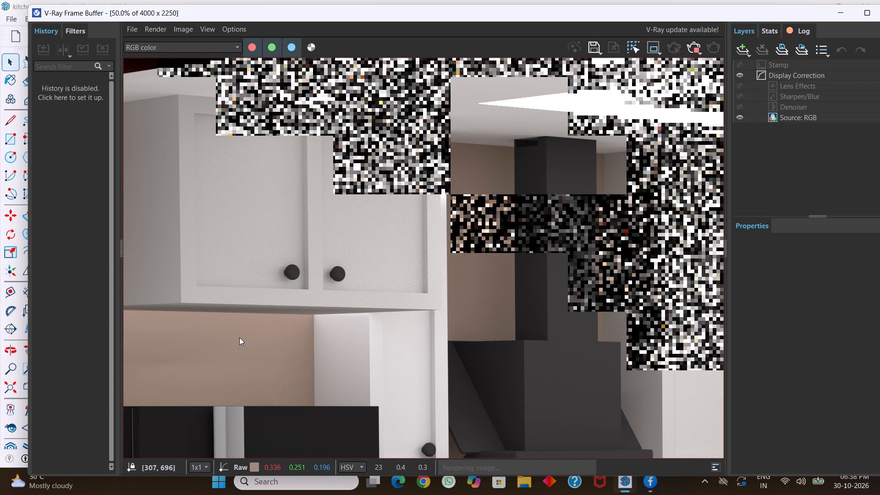
scroll(260, 349, down, 1)
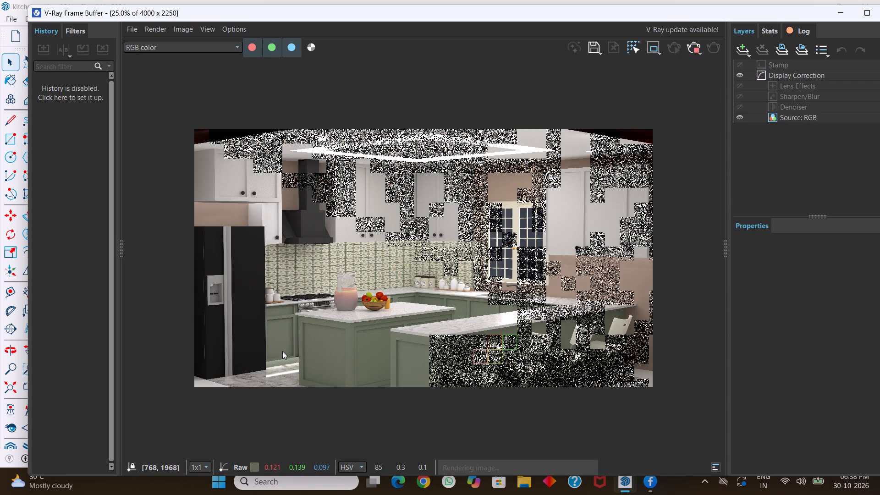
scroll(628, 376, up, 2)
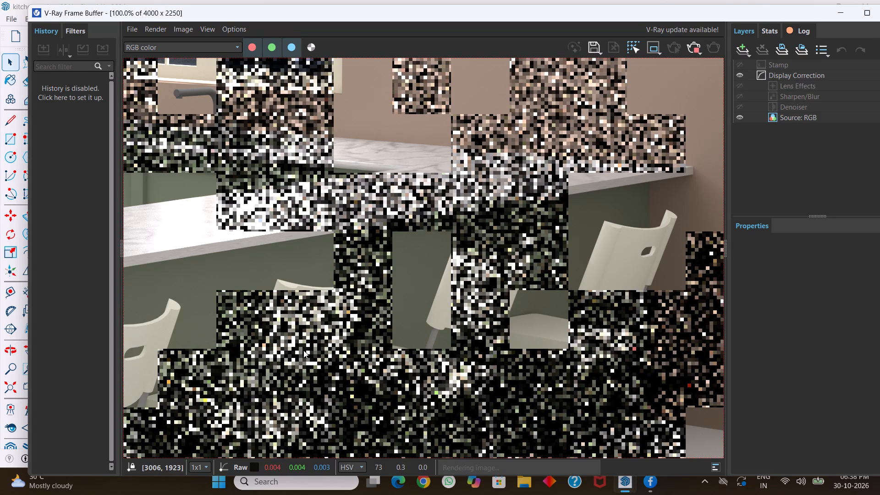
scroll(303, 350, down, 1)
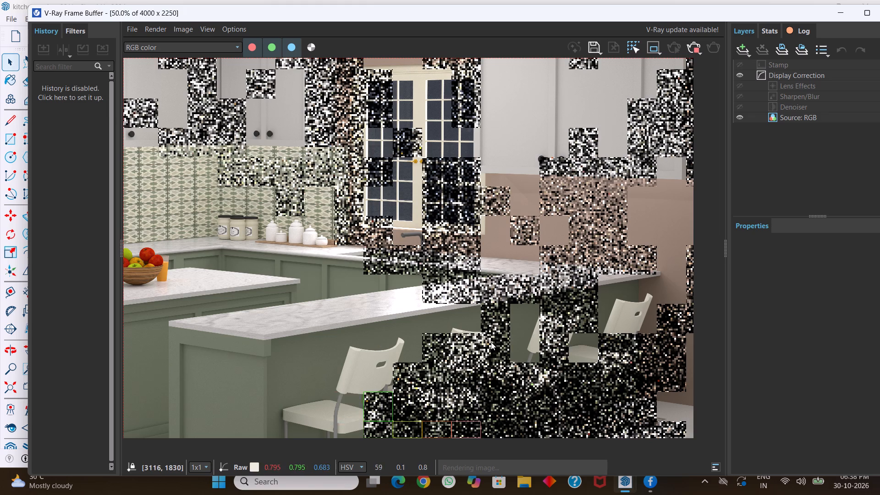
scroll(493, 347, down, 1)
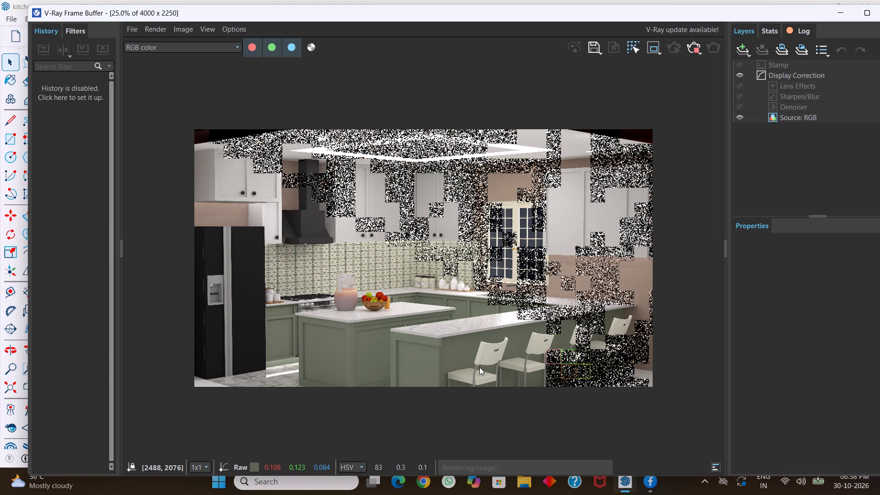
Examine the patterned backsplash tiles and the canisters on the corner counter up close in the running render.
scroll(408, 257, up, 3)
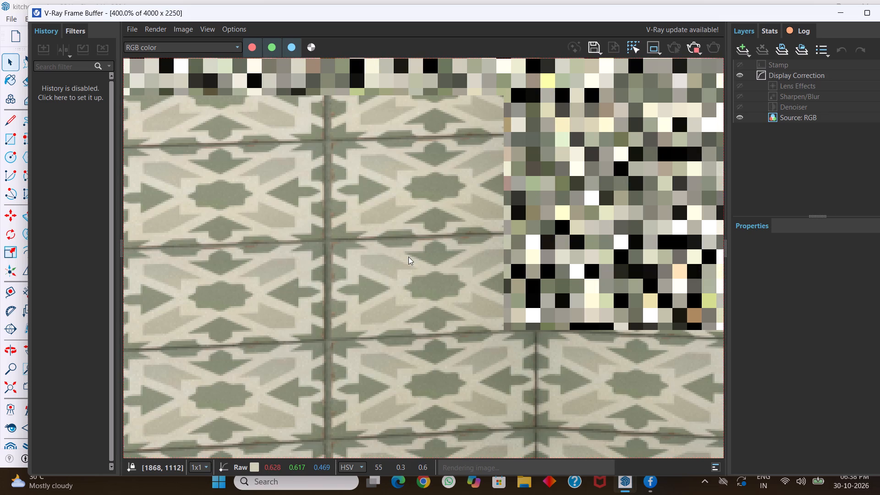
scroll(408, 257, up, 1)
scroll(482, 268, down, 6)
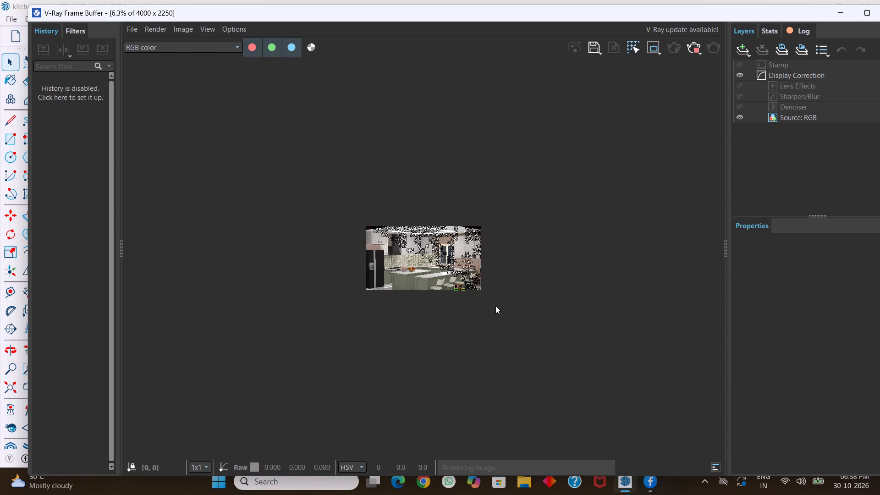
scroll(433, 246, up, 4)
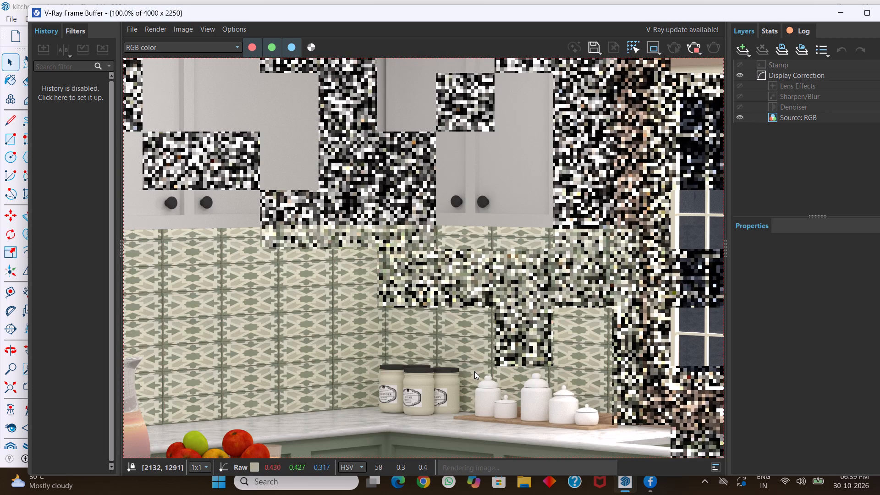
scroll(474, 371, down, 1)
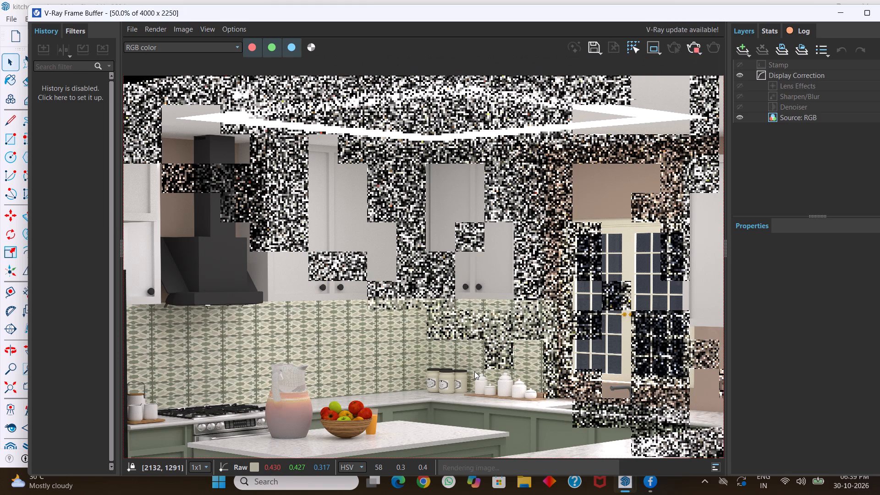
Examine the jug, fruit bowl and juice glass on the island against the backsplash and range in the running render.
scroll(306, 435, up, 2)
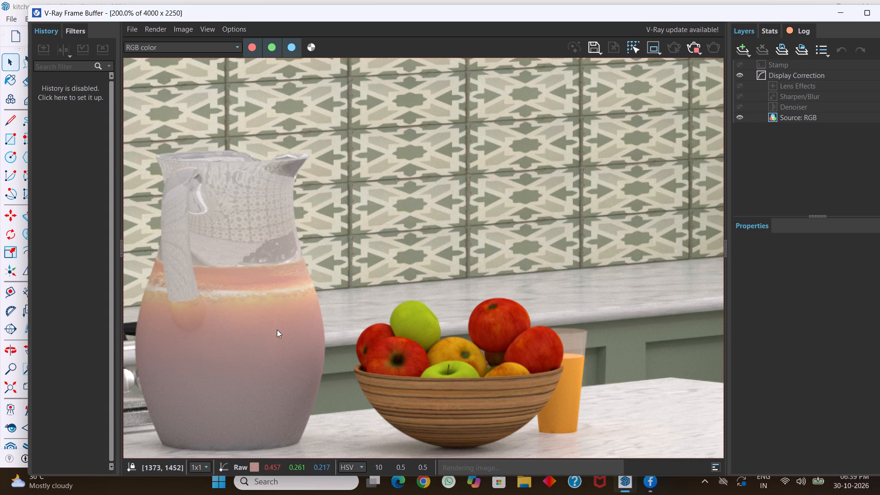
scroll(407, 385, down, 2)
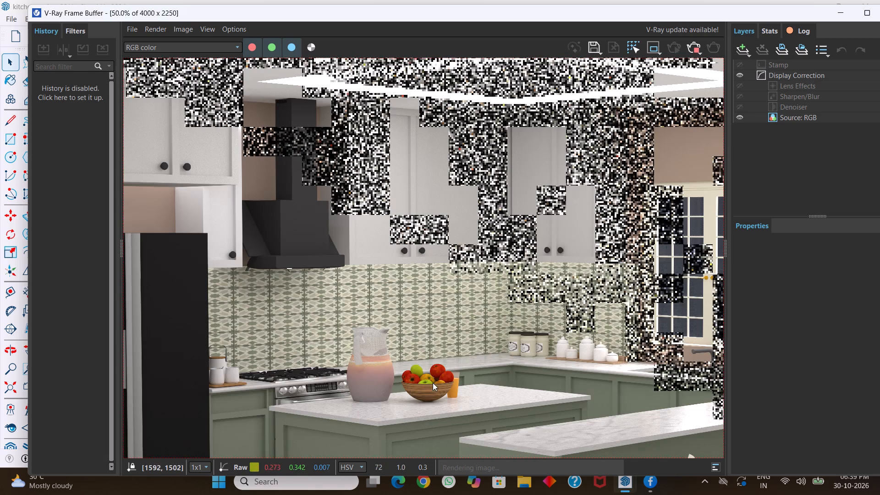
scroll(462, 388, up, 1)
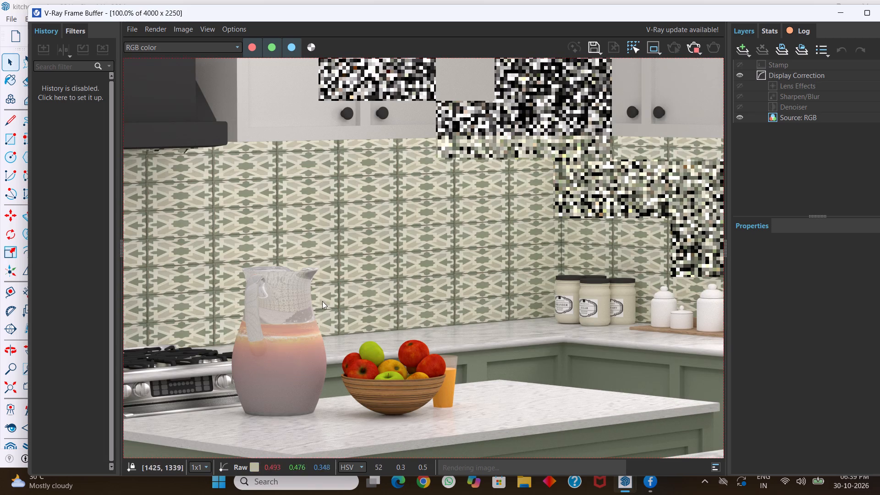
scroll(450, 374, up, 1)
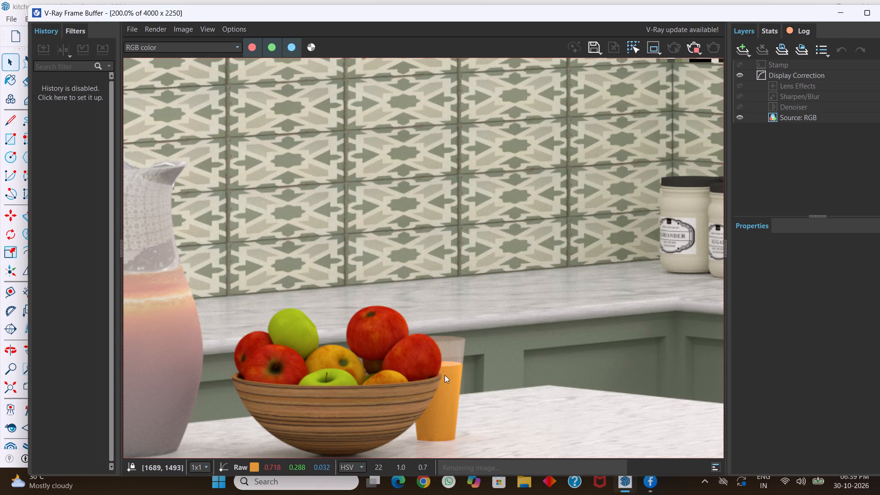
scroll(432, 377, down, 1)
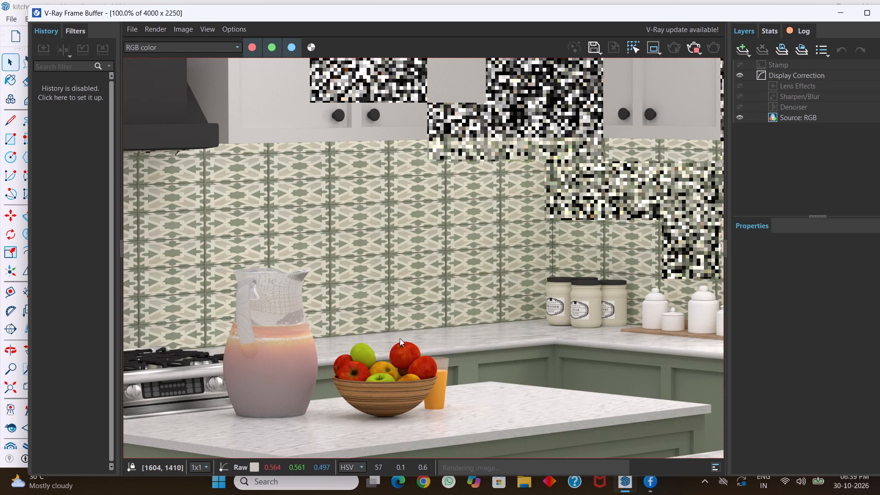
scroll(405, 344, down, 1)
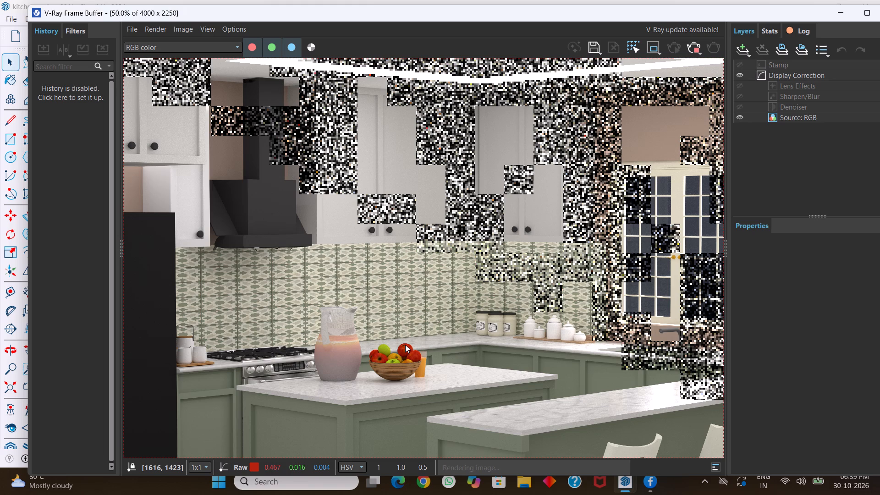
scroll(405, 345, down, 1)
scroll(331, 255, up, 2)
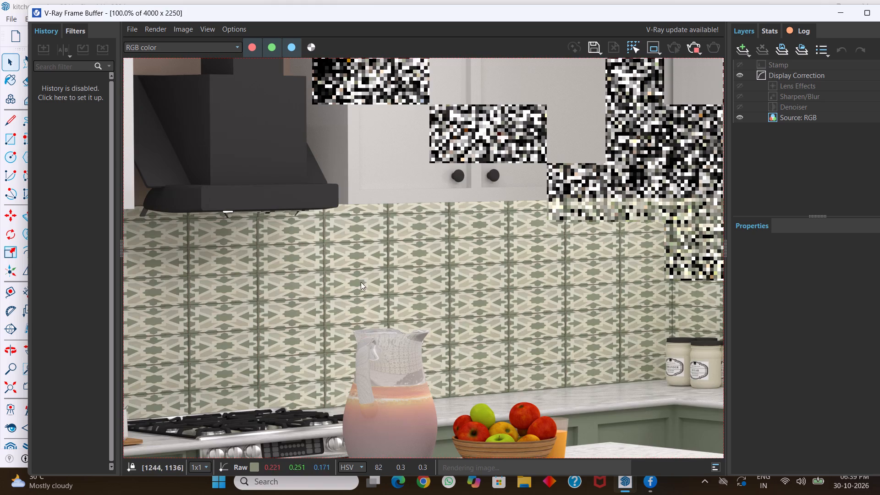
scroll(401, 381, up, 4)
scroll(403, 287, down, 4)
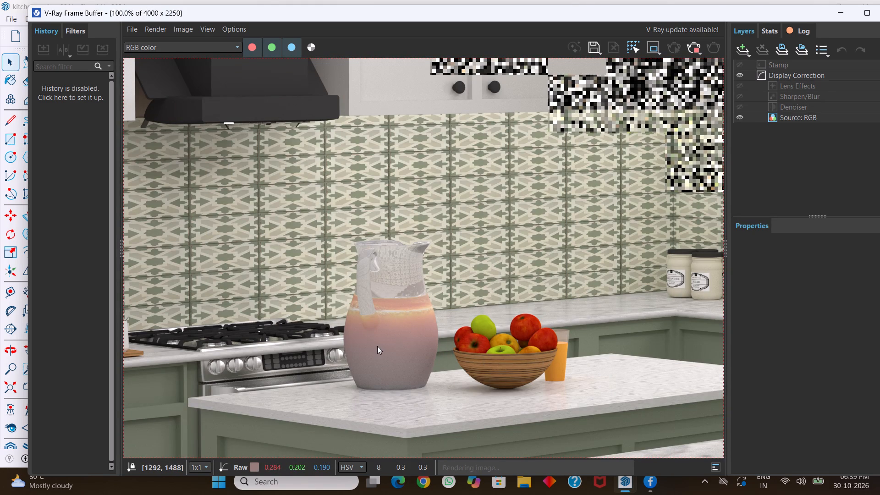
scroll(379, 354, down, 2)
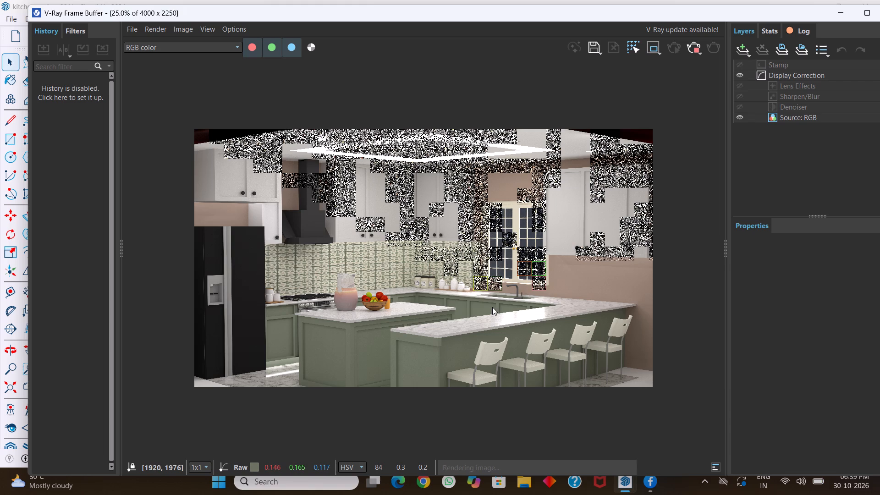
Examine the apples in the island's fruit bowl at high magnification, and check the whole kitchen render.
scroll(379, 294, up, 3)
scroll(338, 322, up, 2)
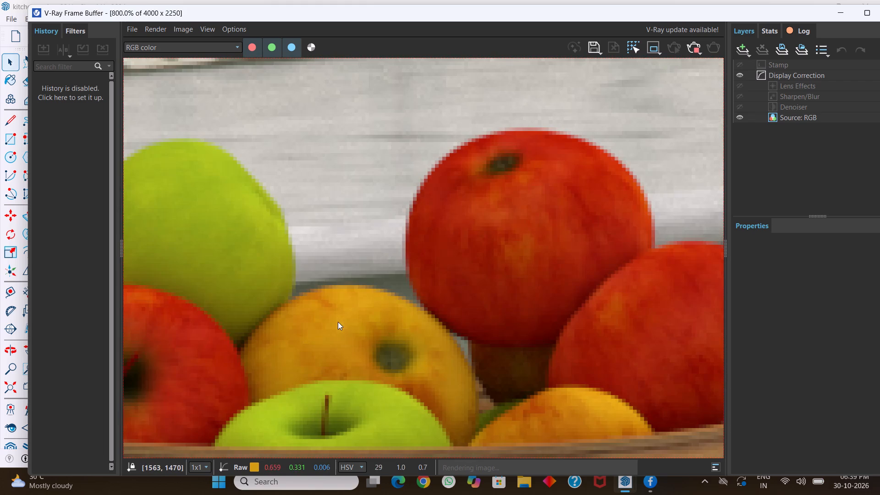
scroll(529, 168, up, 3)
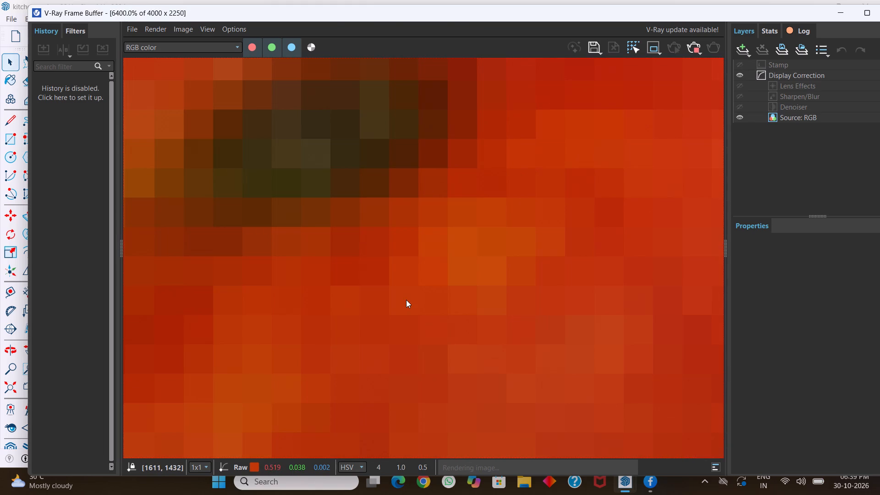
scroll(406, 300, down, 5)
scroll(341, 350, up, 3)
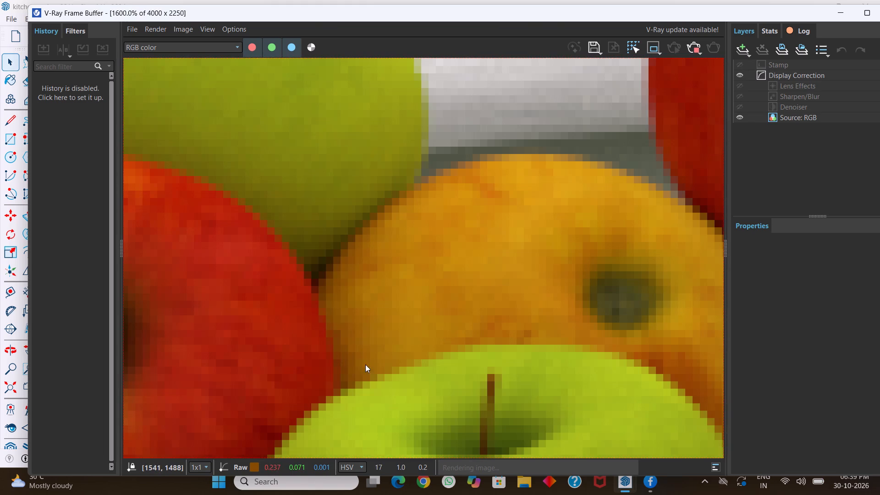
scroll(389, 366, down, 3)
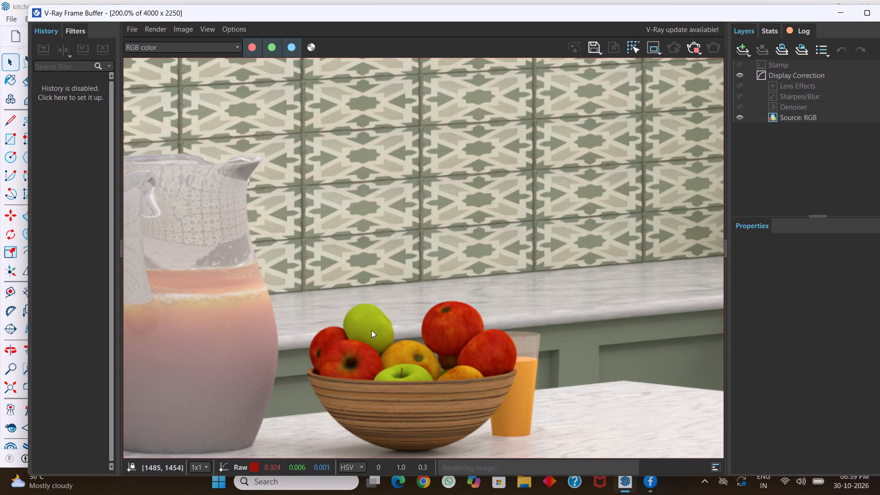
scroll(375, 330, down, 3)
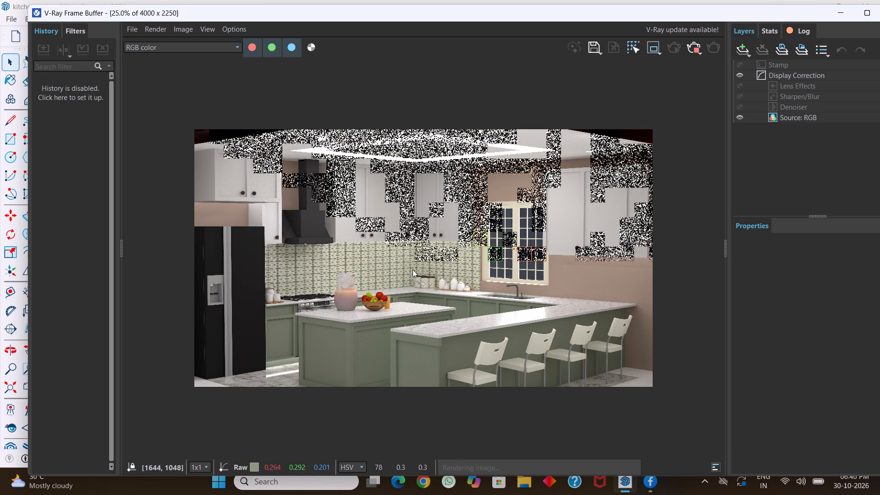
Examine the upper cabinets and their knobs above the fridge, and the range hood and backsplash wall, in the running render.
scroll(217, 128, up, 1)
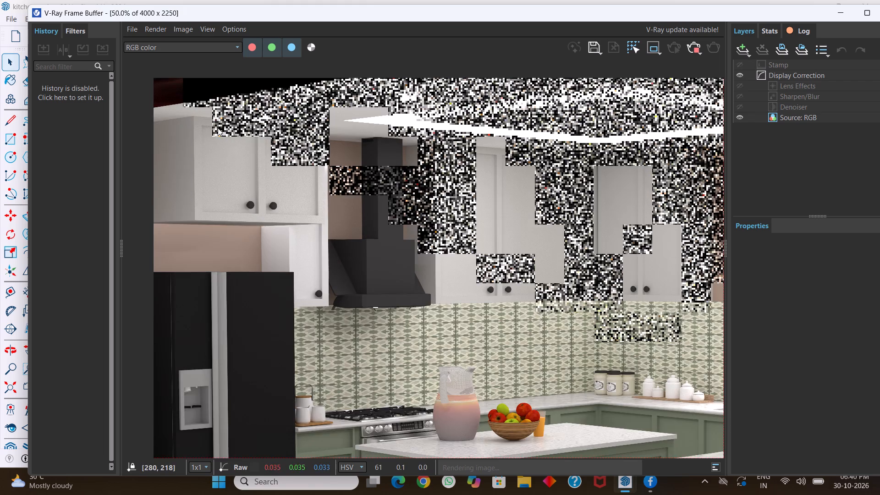
scroll(239, 154, up, 1)
scroll(239, 198, down, 1)
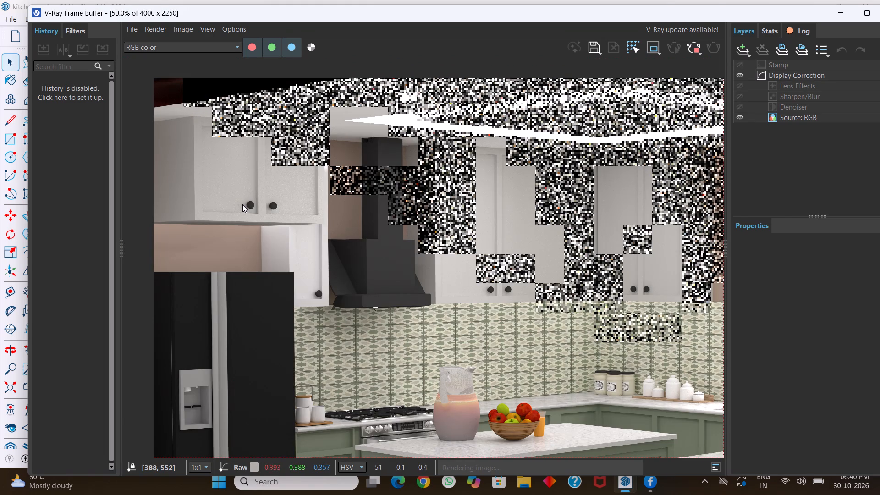
scroll(242, 204, down, 1)
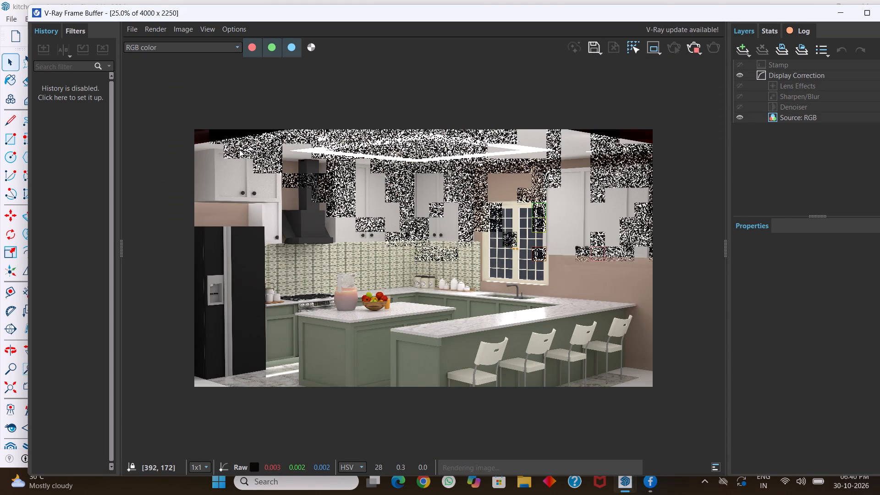
scroll(242, 172, up, 3)
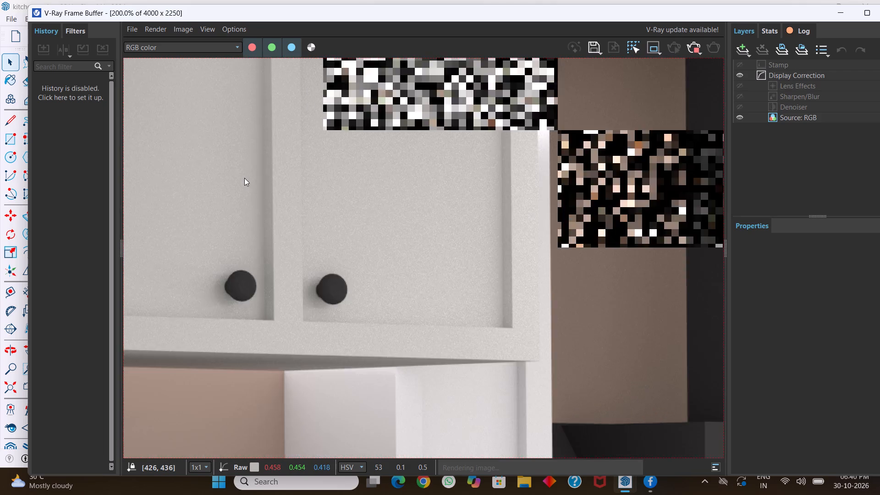
scroll(244, 178, up, 1)
scroll(371, 276, down, 1)
scroll(308, 270, down, 1)
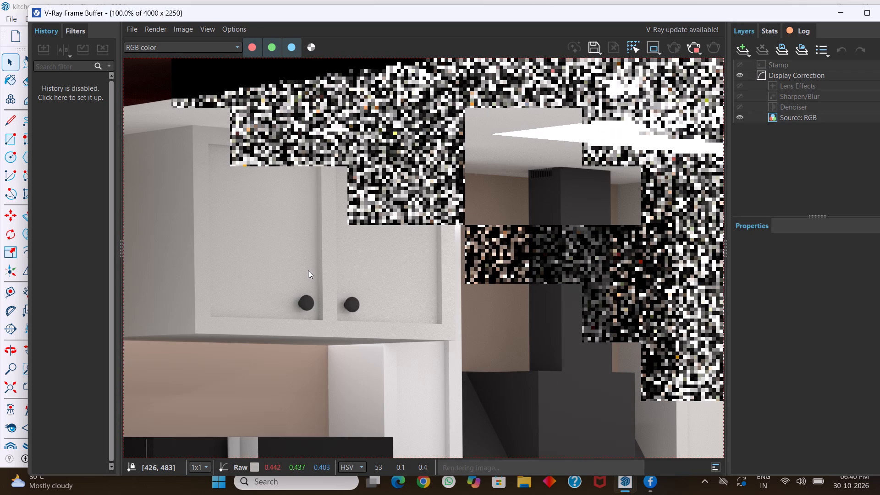
scroll(311, 279, down, 1)
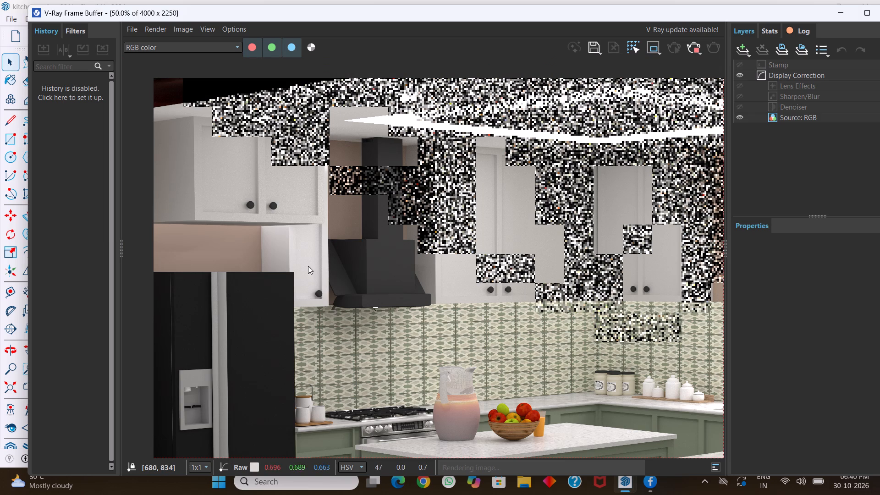
scroll(303, 275, down, 1)
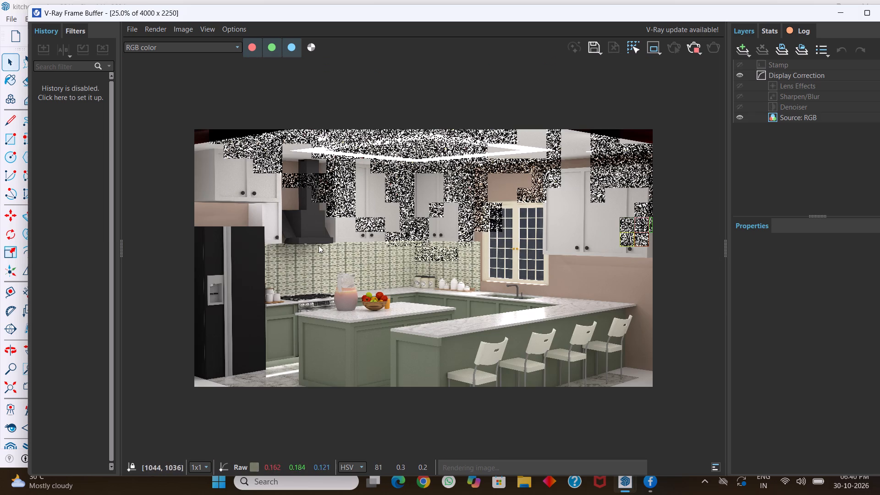
scroll(339, 196, up, 1)
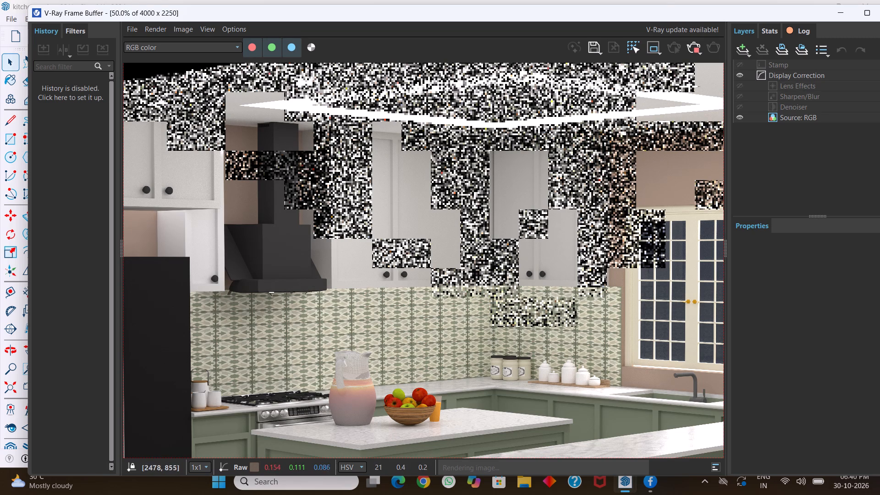
scroll(566, 308, down, 1)
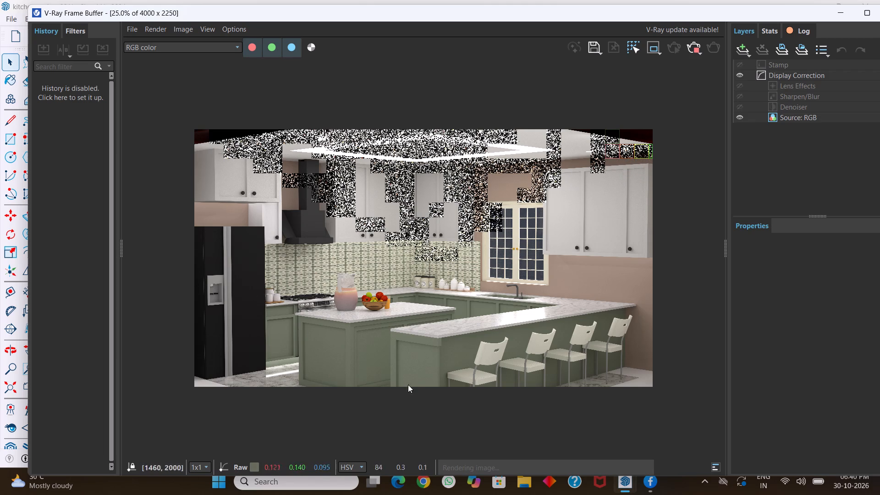
Open the Windows taskbar's options.
right_click(670, 488)
click(714, 458)
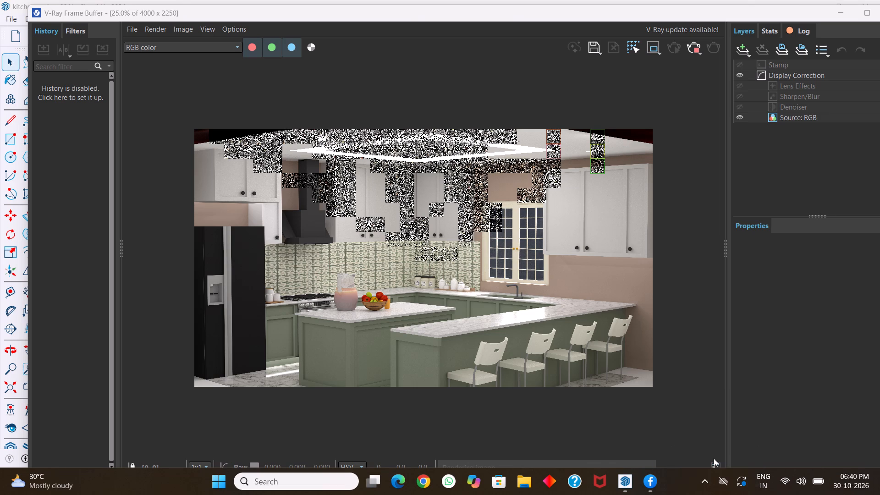
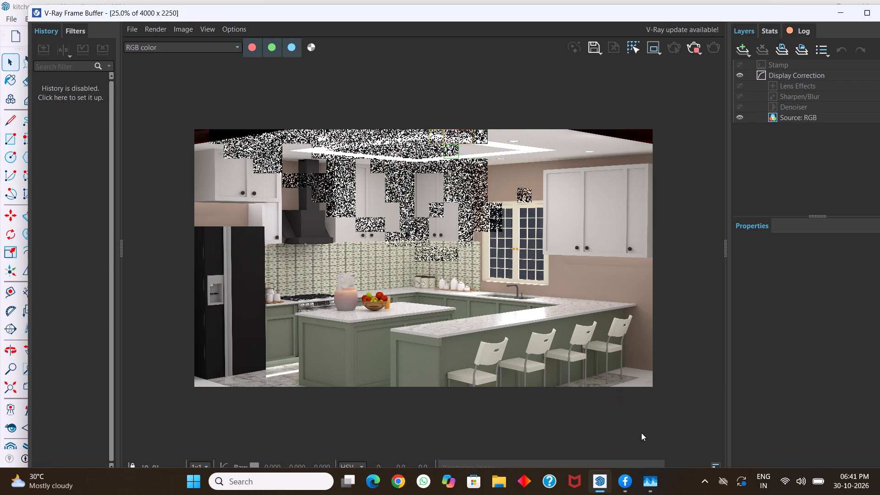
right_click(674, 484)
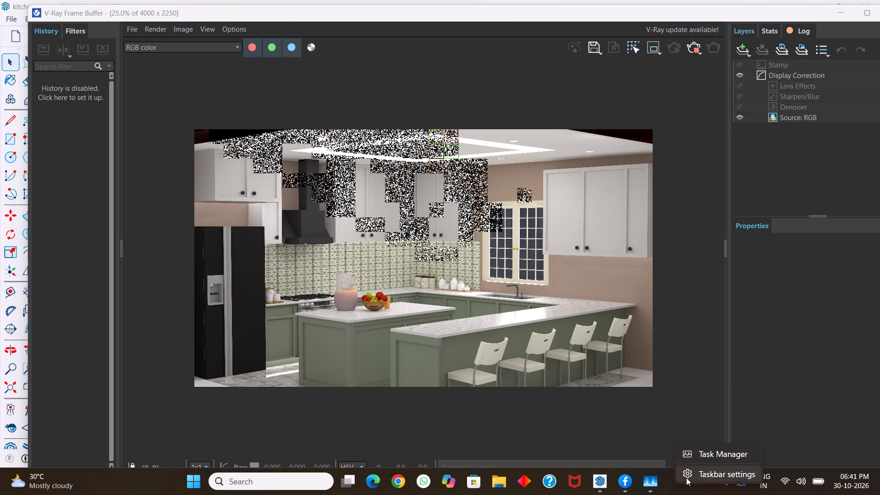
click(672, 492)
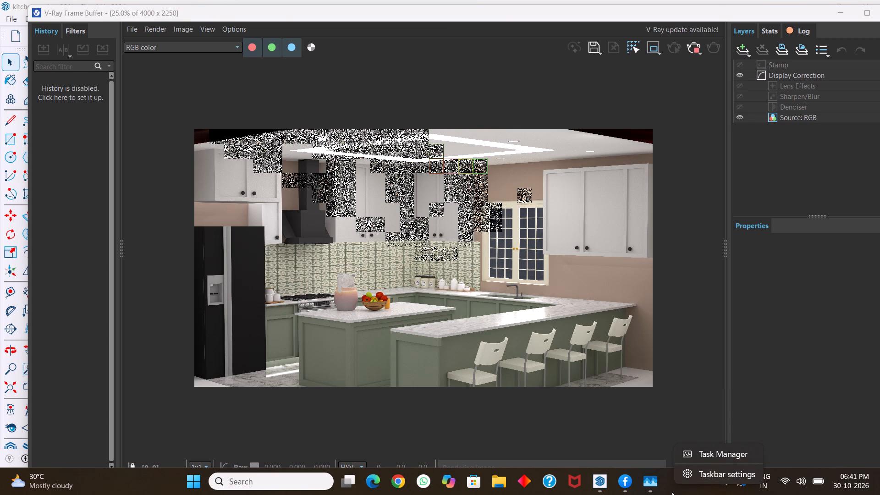
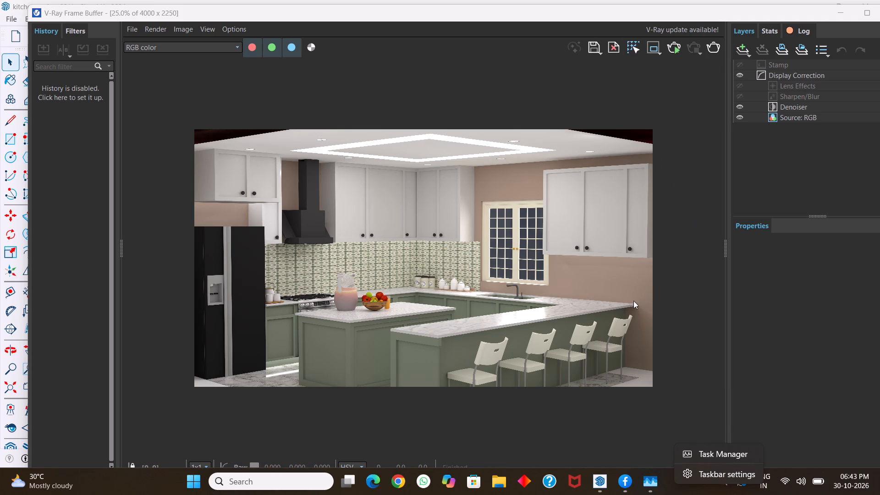
Start an interactive V-Ray render of the kitchen view.
click(674, 51)
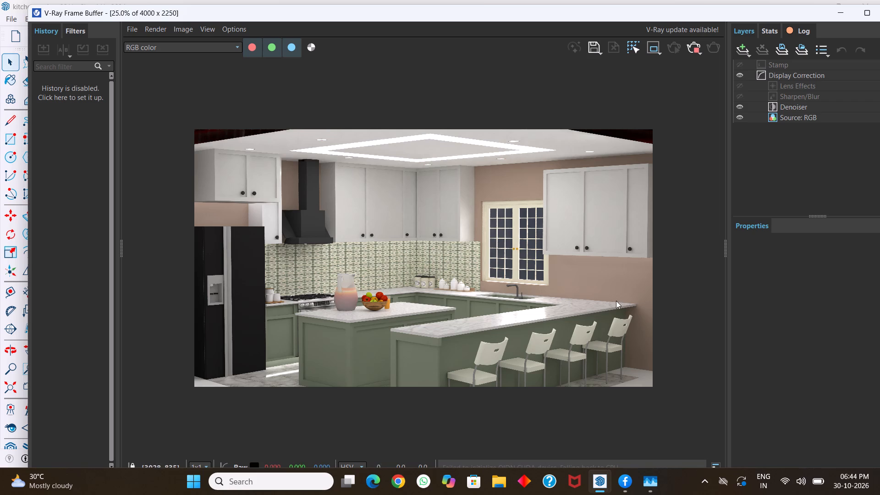
Save the current RGB color channel of the kitchen render as a PNG named kitchen in the Downloads folder.
click(601, 53)
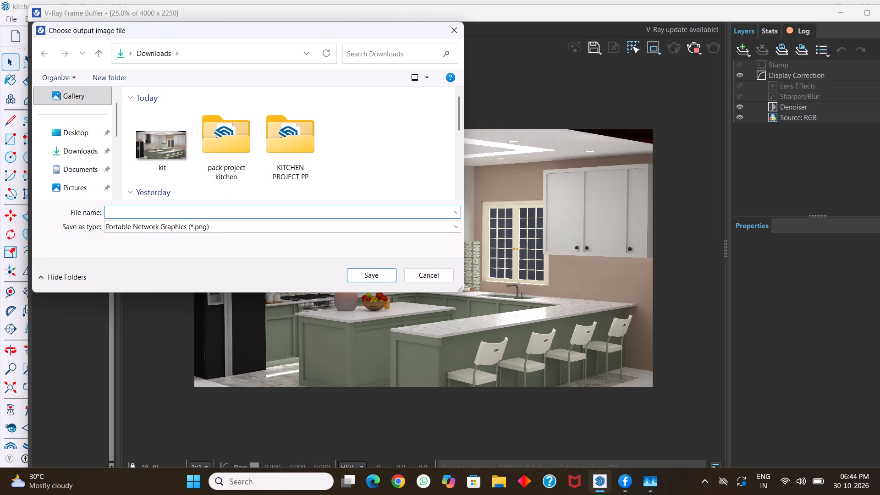
text(kitche)
key(n)
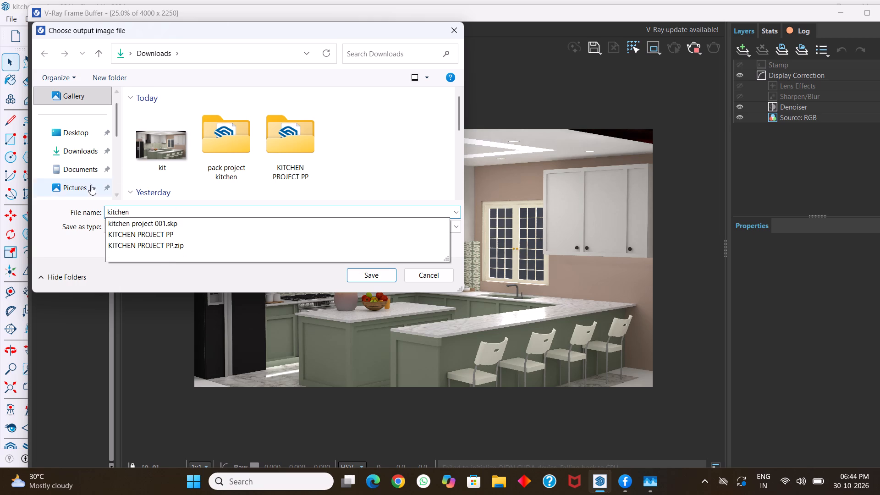
click(71, 247)
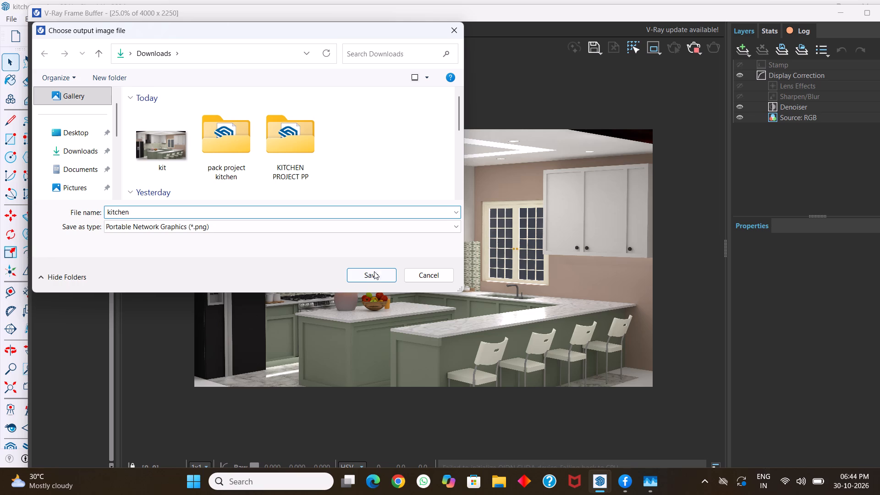
click(372, 275)
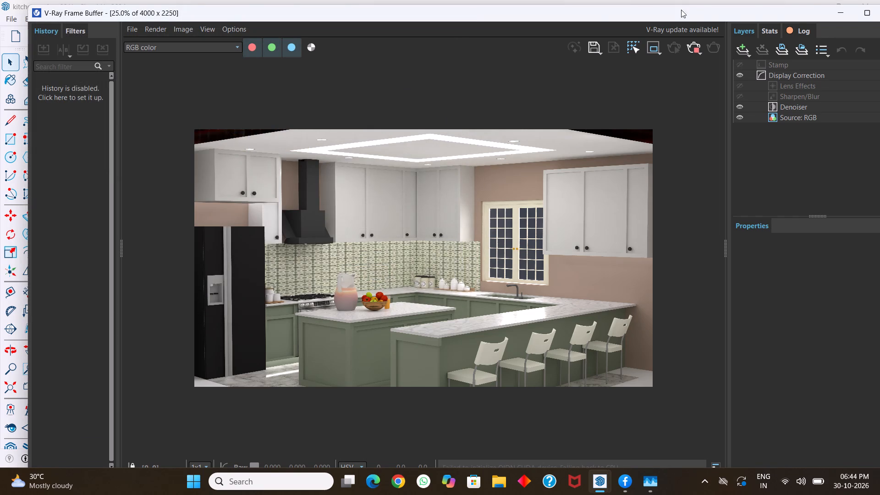
Minimize the V-Ray Frame Buffer to get back to the SketchUp model.
click(845, 11)
click(840, 15)
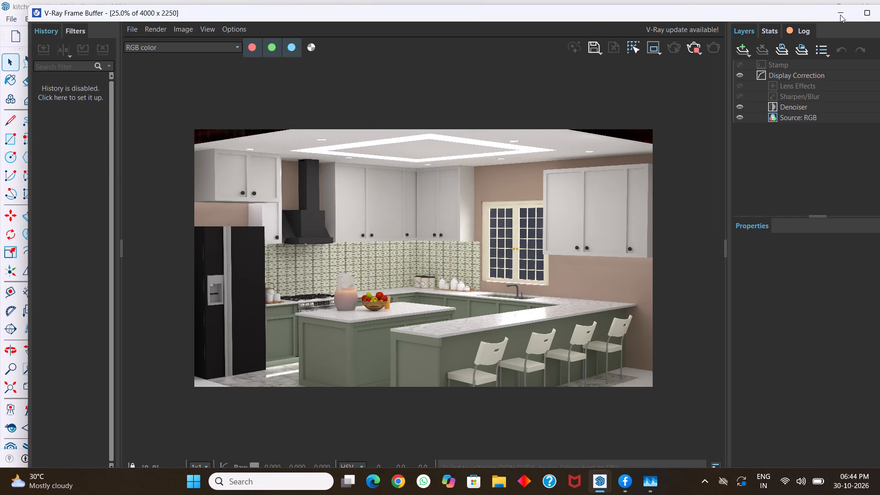
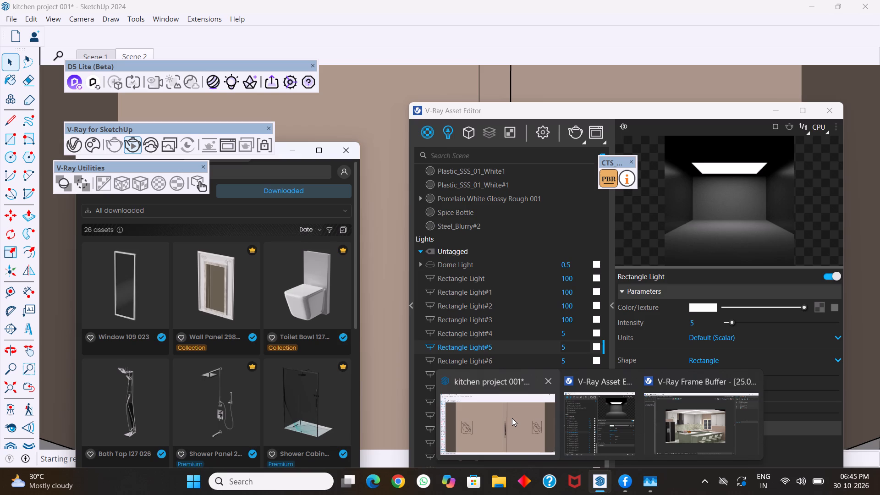
Bring the kitchen project 001 model window to the front.
click(512, 418)
scroll(357, 257, down, 3)
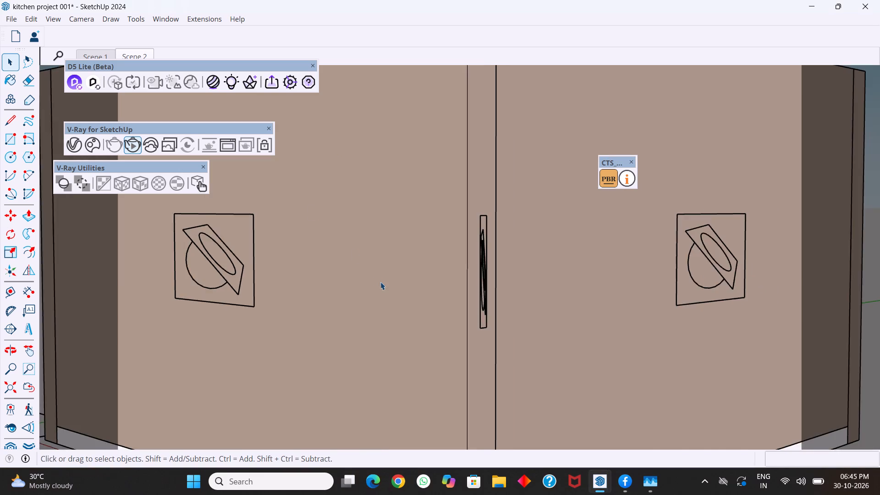
scroll(380, 281, down, 10)
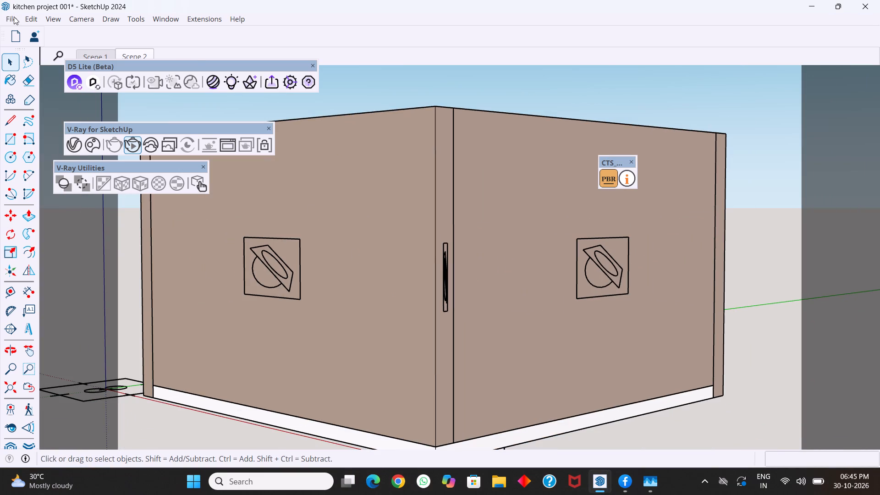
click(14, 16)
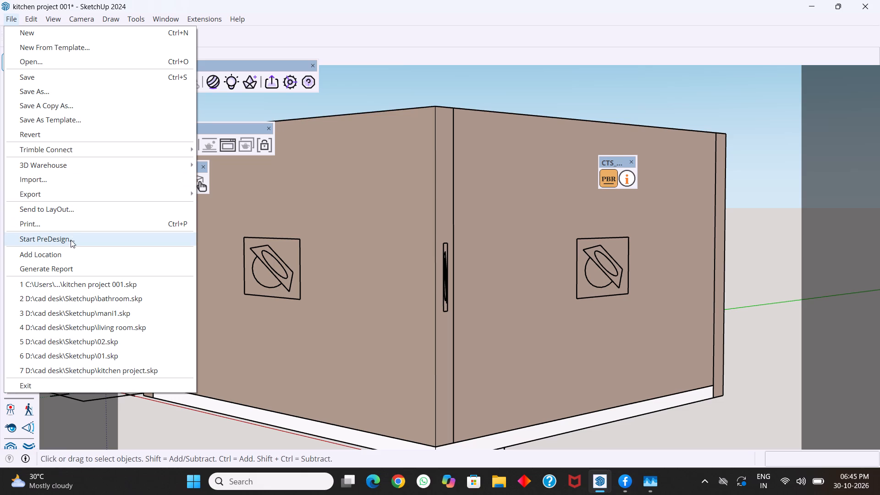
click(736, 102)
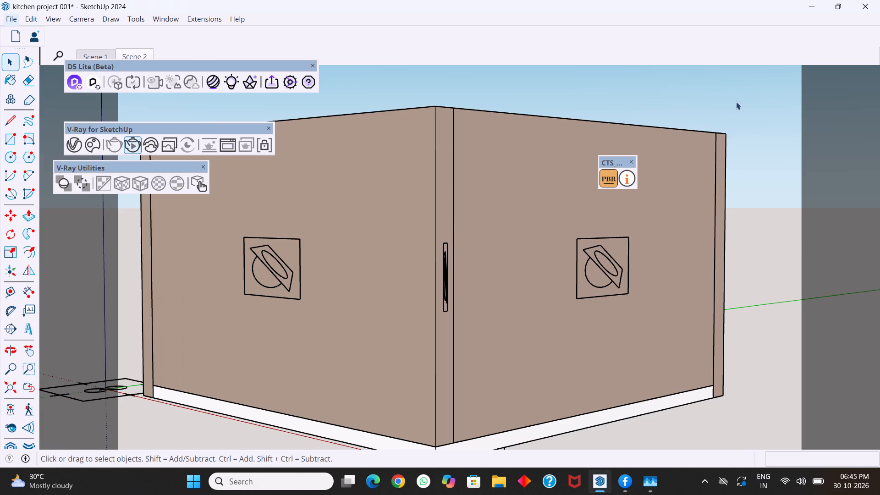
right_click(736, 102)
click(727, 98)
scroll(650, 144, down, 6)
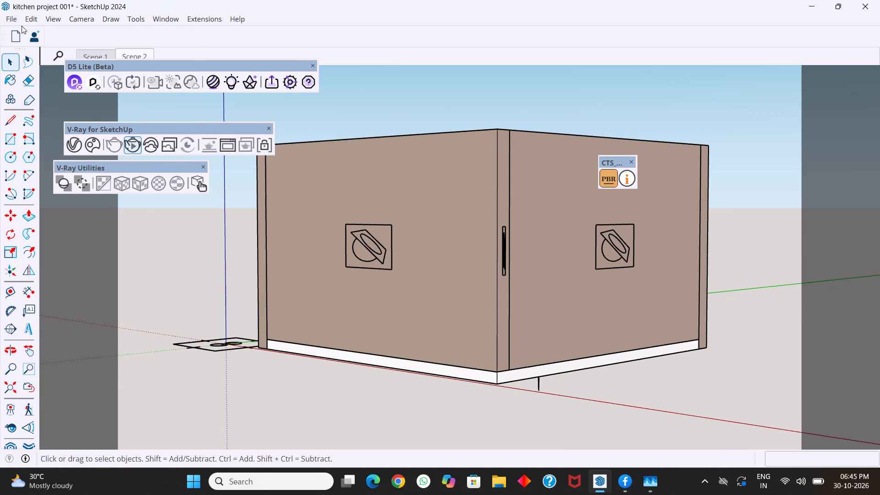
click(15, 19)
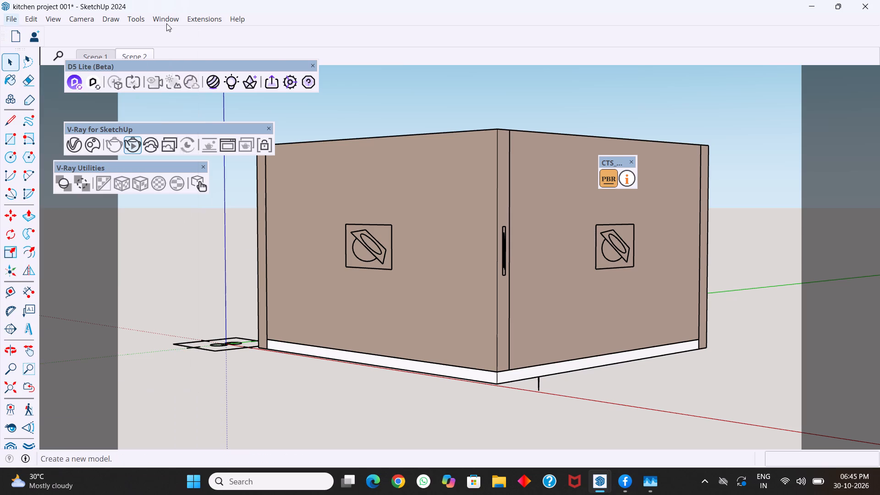
Pack the V-Ray project as a packed scene zip named kitchen final in the Downloads folder.
click(168, 22)
click(168, 22)
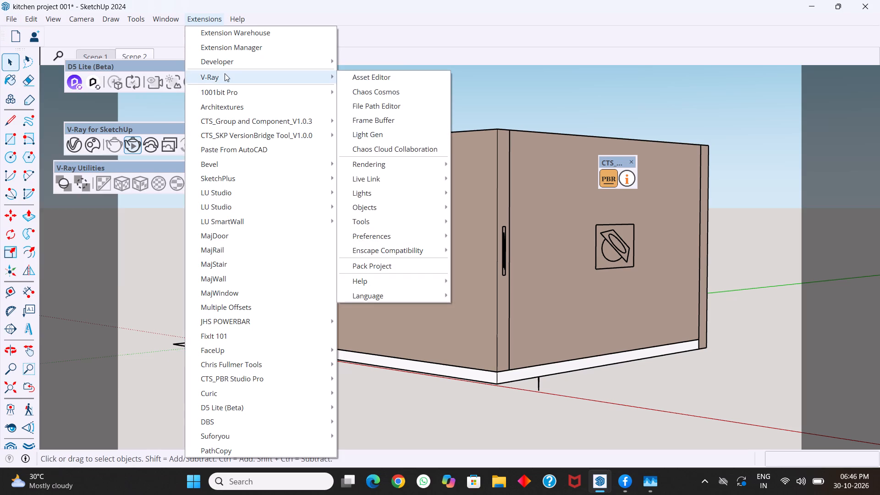
click(385, 268)
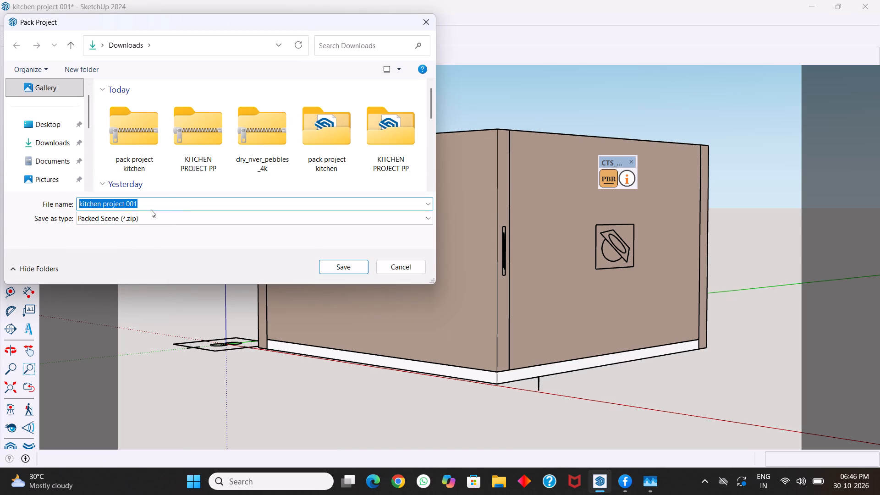
click(157, 205)
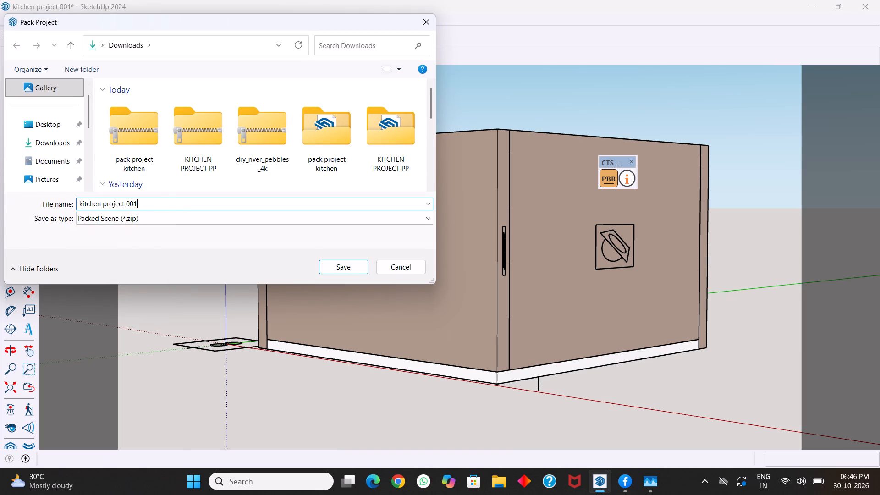
key(BackSpace)
key(BackSpace)
key(BackSpace)
key(BackSpace)
key(BackSpace)
key(BackSpace)
key(BackSpace)
key(BackSpace)
key(BackSpace)
key(BackSpace)
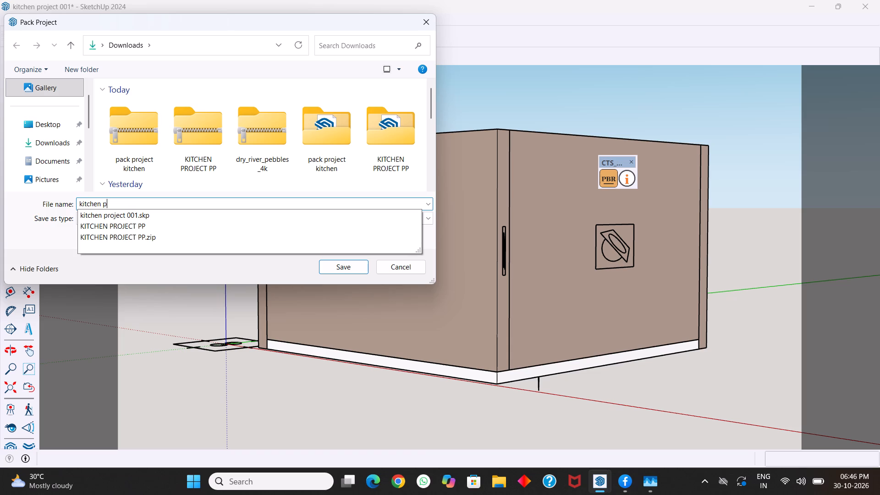
key(BackSpace)
text(finsl)
key(BackSpace)
key(BackSpace)
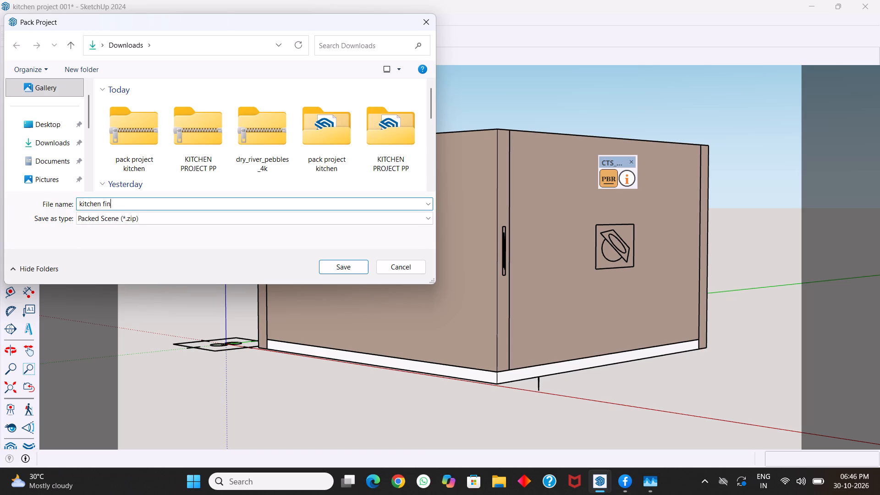
text(al)
click(348, 270)
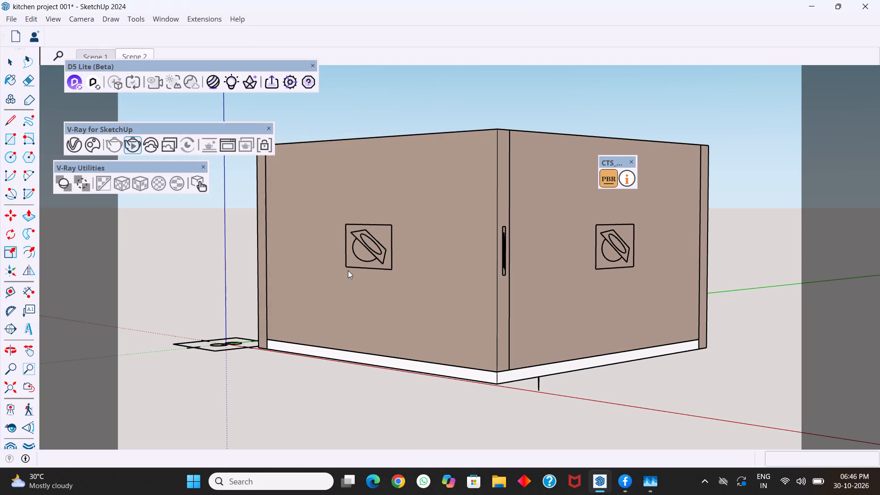
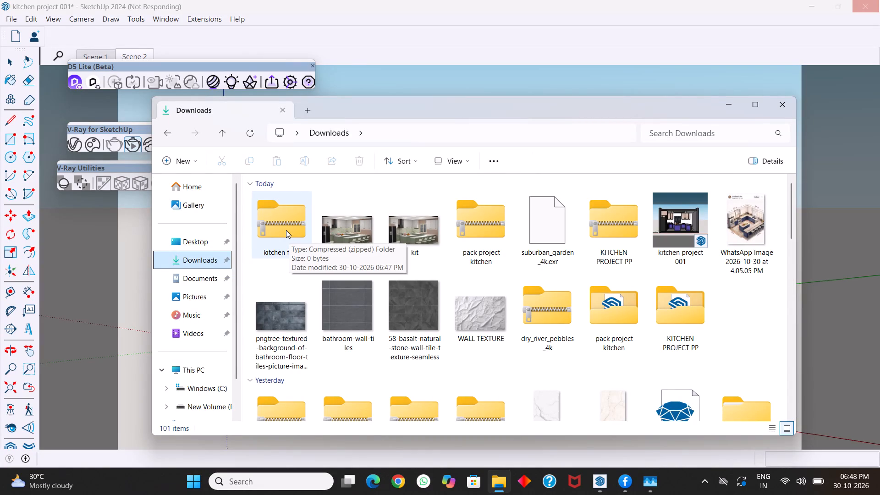
Put the Downloads window away and examine the kitchen render's ceiling and upper cabinets up close in the V-Ray Frame Buffer.
click(738, 107)
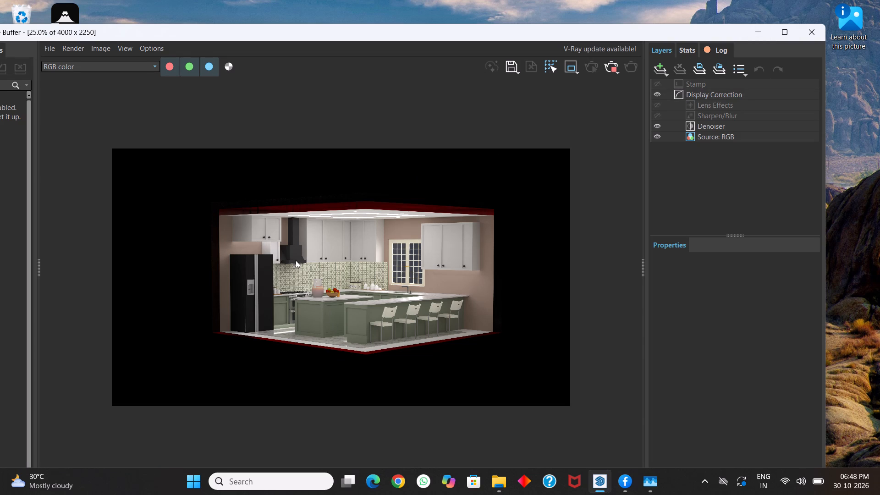
scroll(348, 214, up, 3)
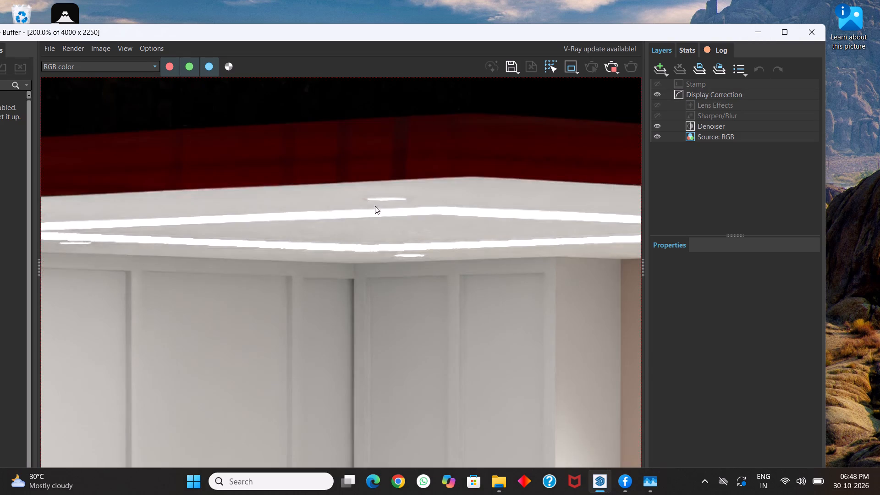
scroll(418, 201, down, 3)
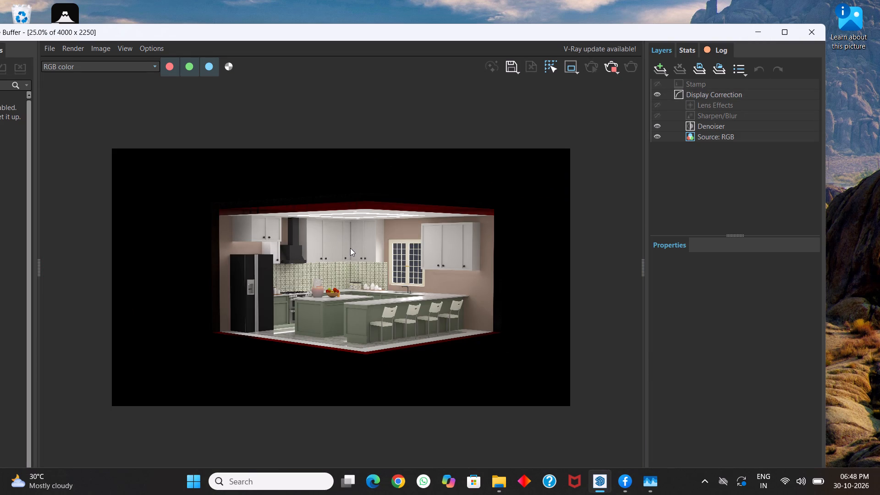
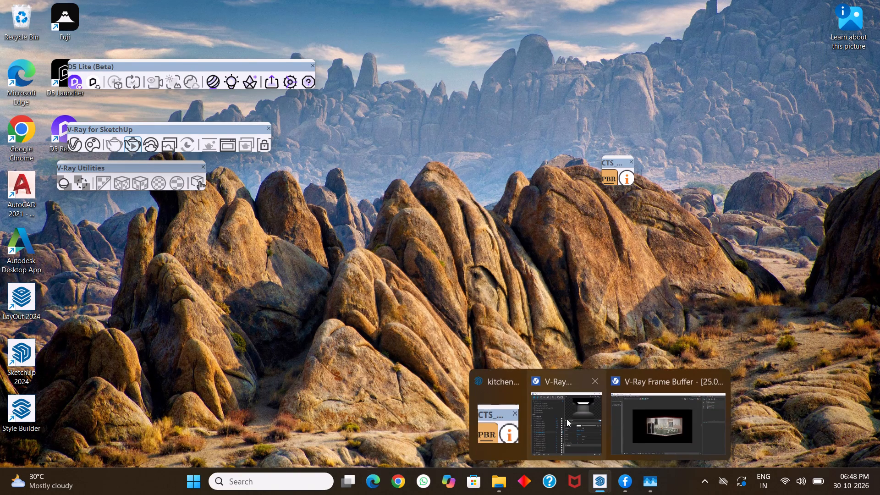
Switch through the open SketchUp and V-Ray windows to the kitchen render and check the GPU performance in Task Manager.
click(510, 421)
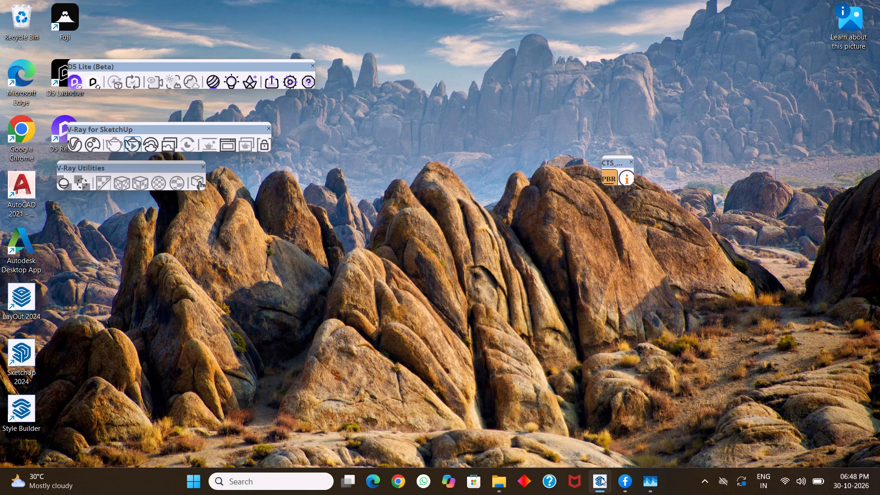
click(572, 412)
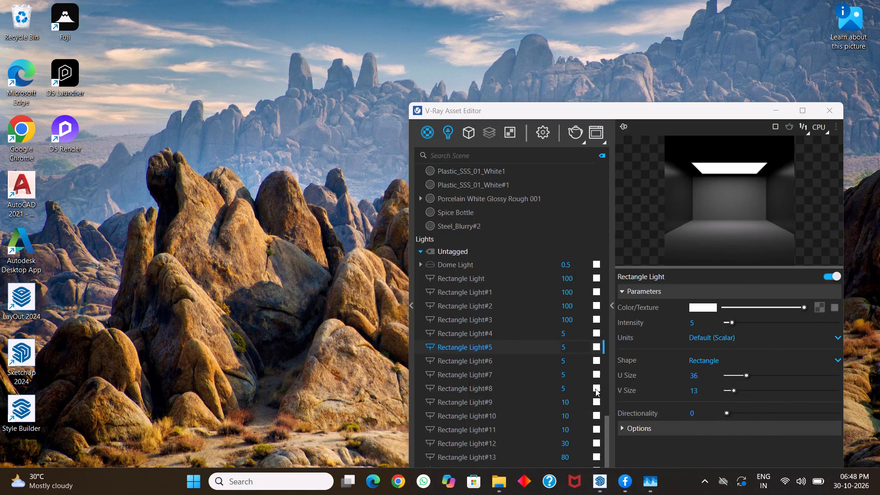
click(651, 422)
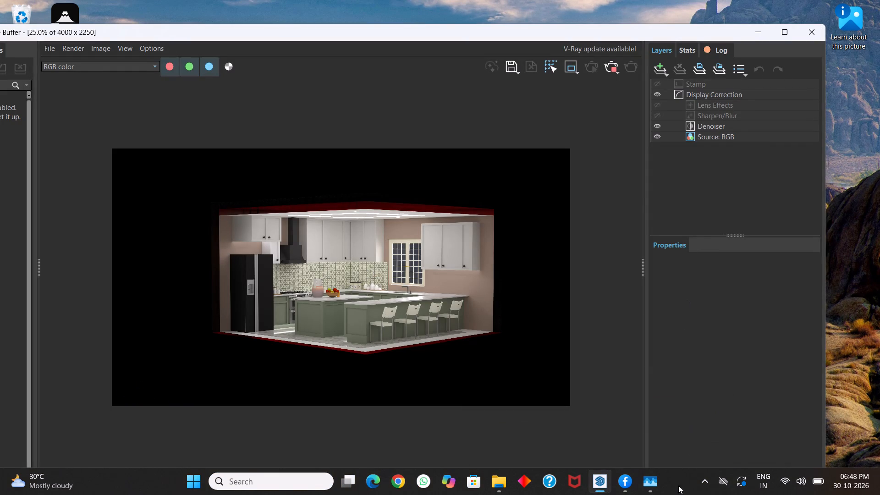
click(638, 423)
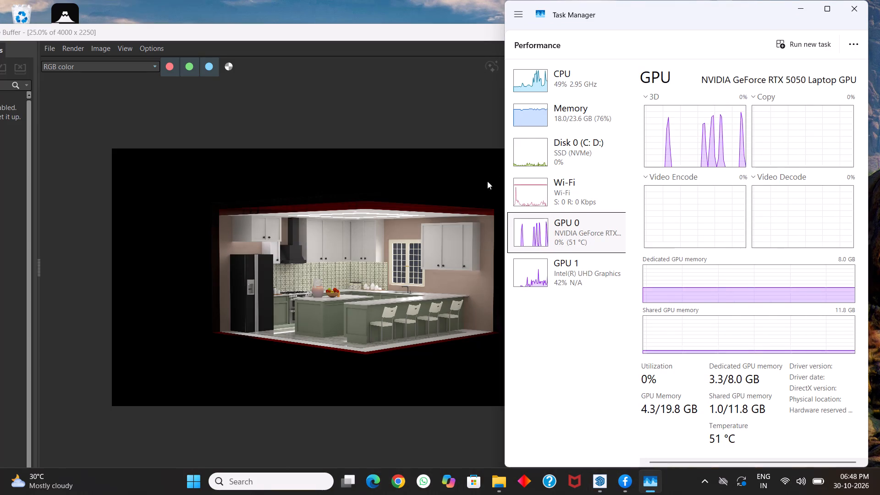
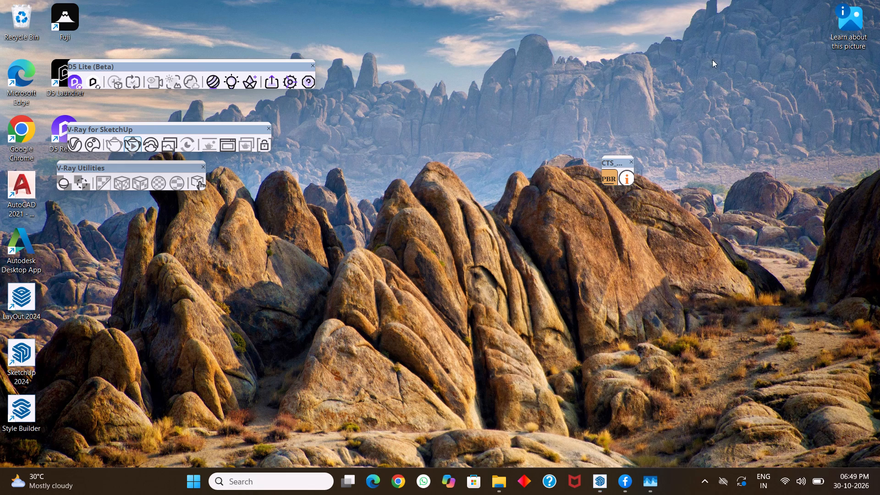
Close the remaining SketchUp, Task Manager, Downloads and Facebook windows and refresh the desktop.
click(733, 113)
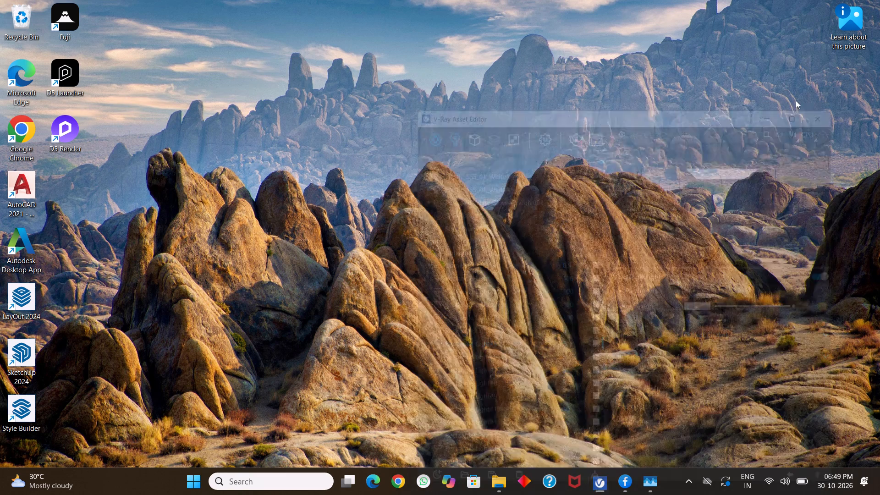
right_click(611, 94)
click(650, 138)
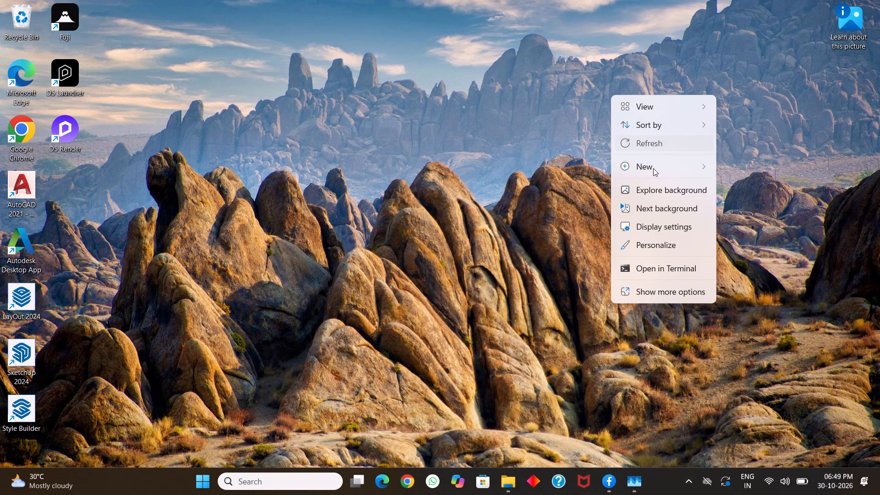
click(645, 379)
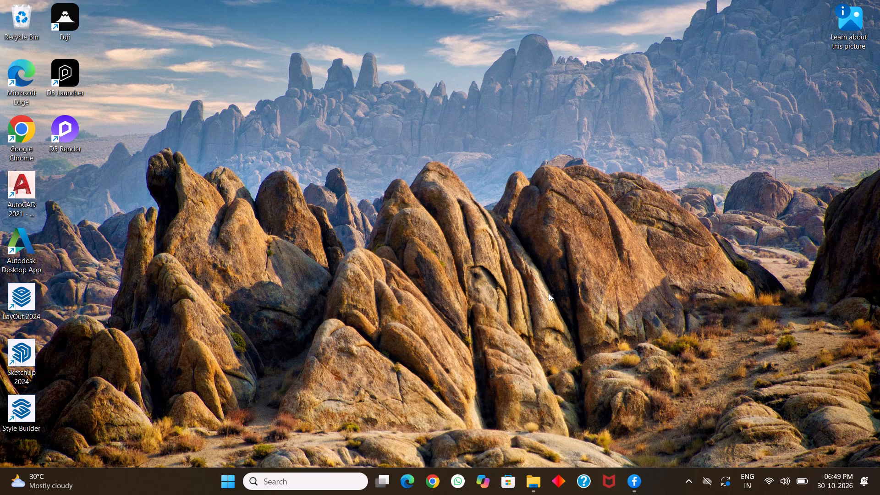
right_click(300, 241)
click(300, 241)
click(324, 265)
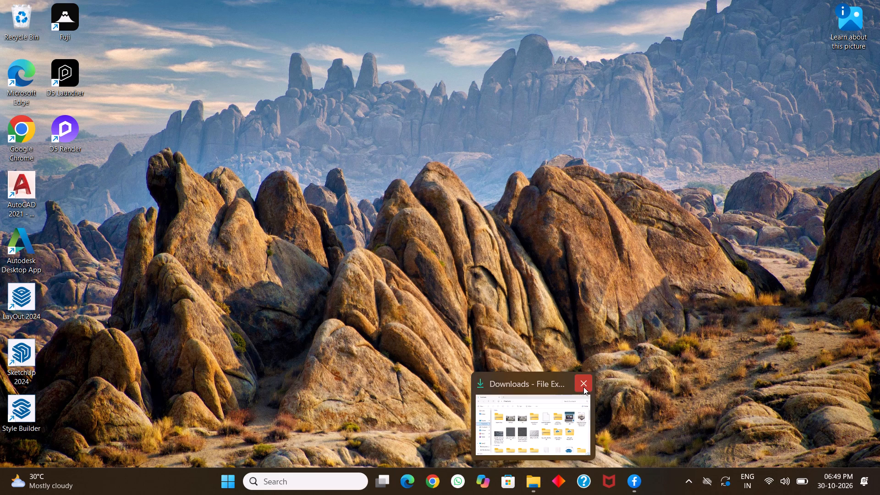
click(583, 387)
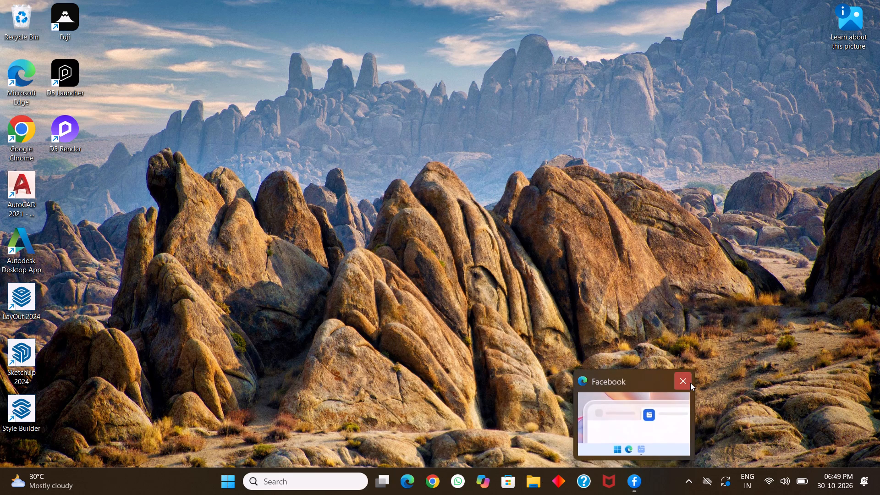
click(690, 381)
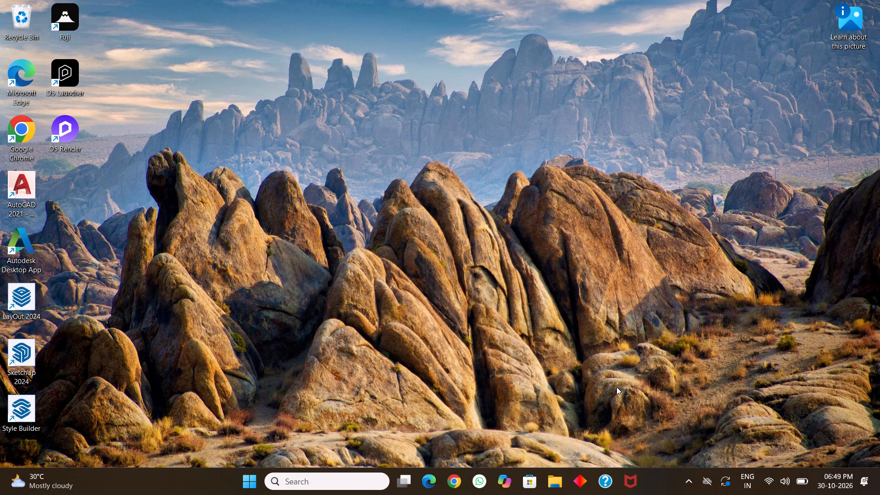
Bring up the Shut Down Windows dialog for turning off the PC.
key(alt+F4)
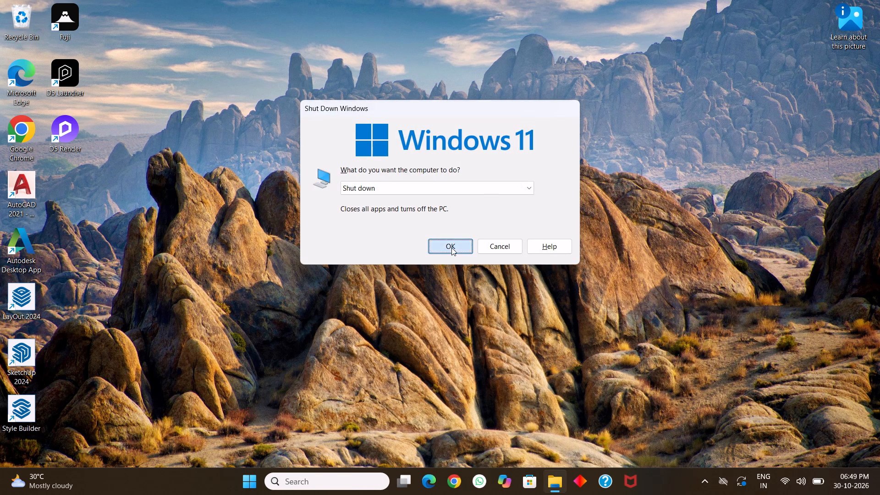
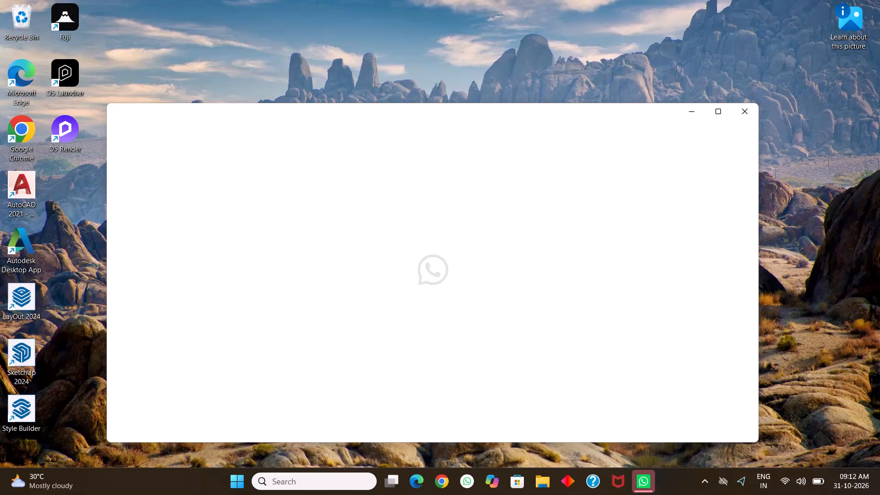
Close the WhatsApp window and refresh the desktop several times.
click(742, 114)
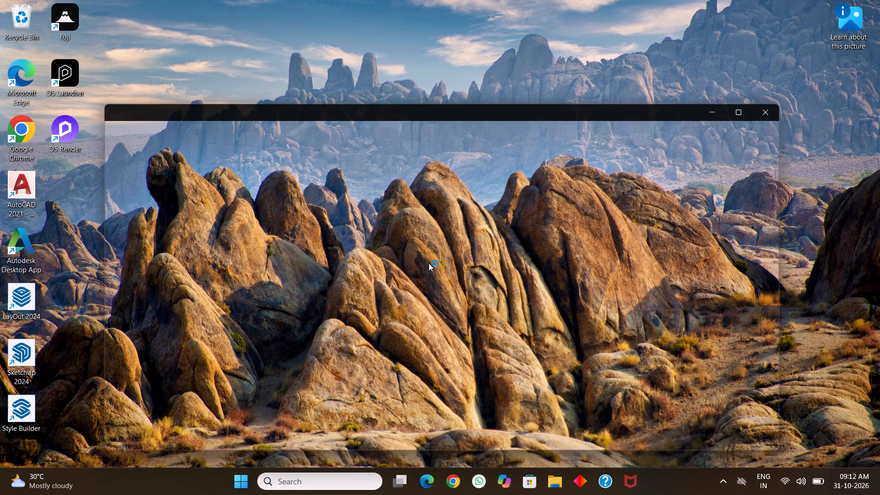
right_click(441, 229)
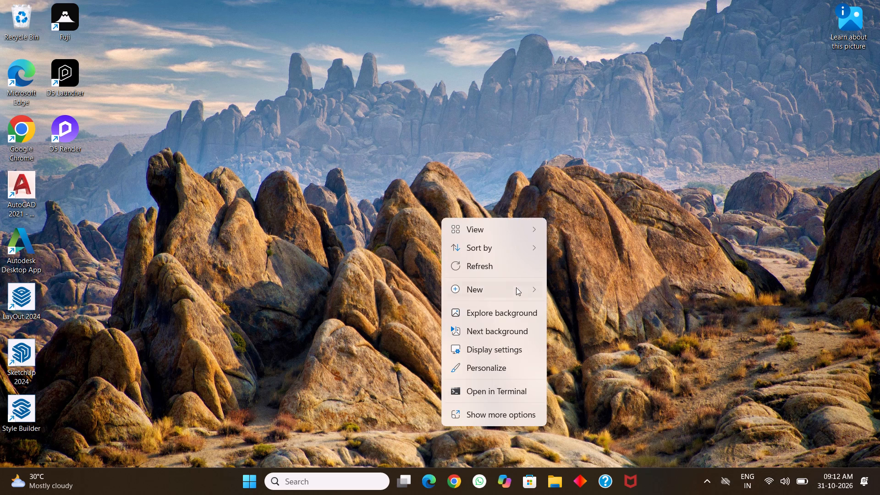
click(501, 263)
right_click(500, 261)
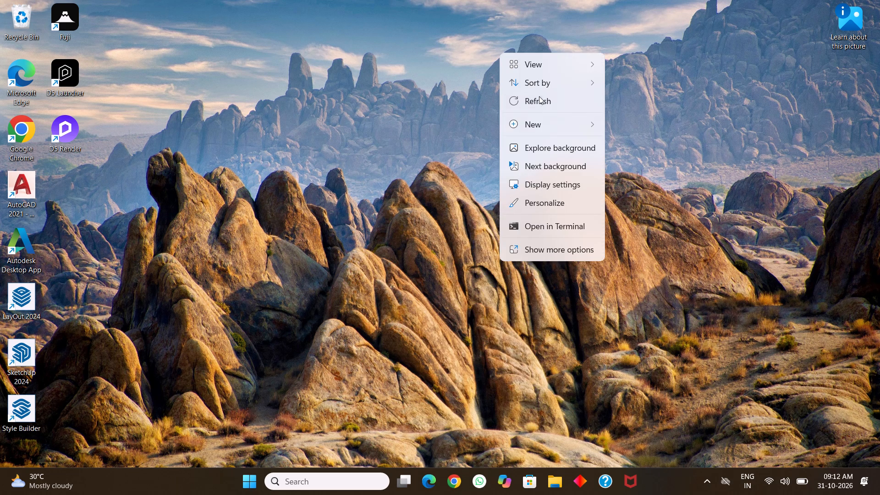
click(542, 100)
right_click(383, 167)
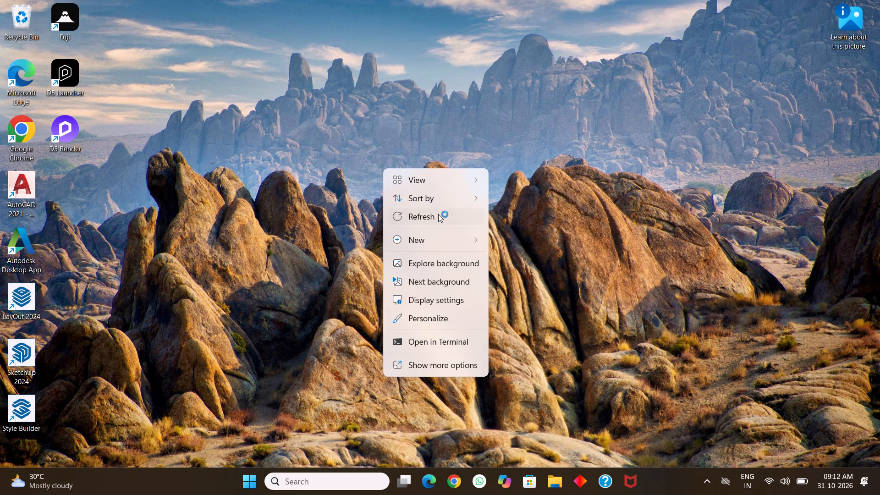
click(442, 219)
right_click(440, 217)
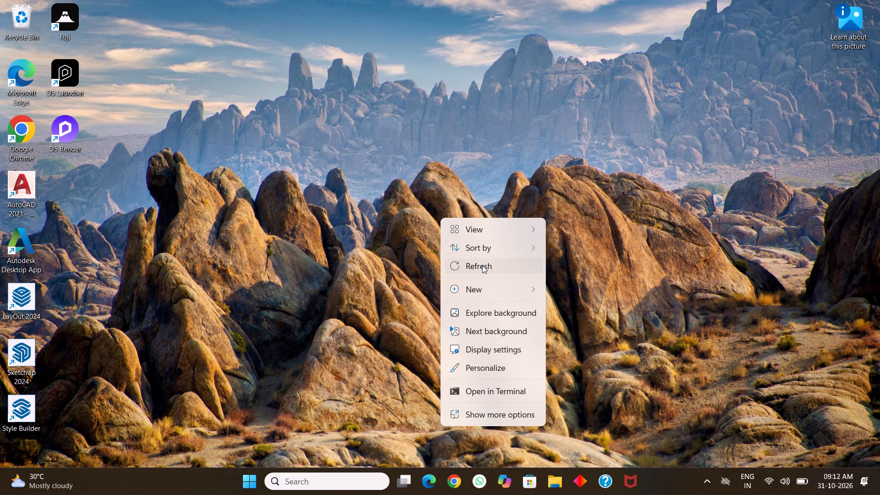
click(482, 265)
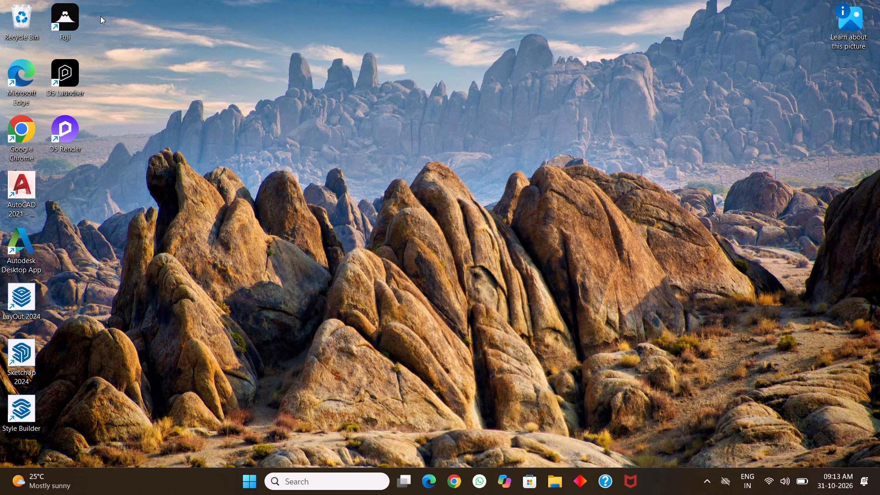
Launch the Fuji application from its desktop shortcut.
double_click(68, 16)
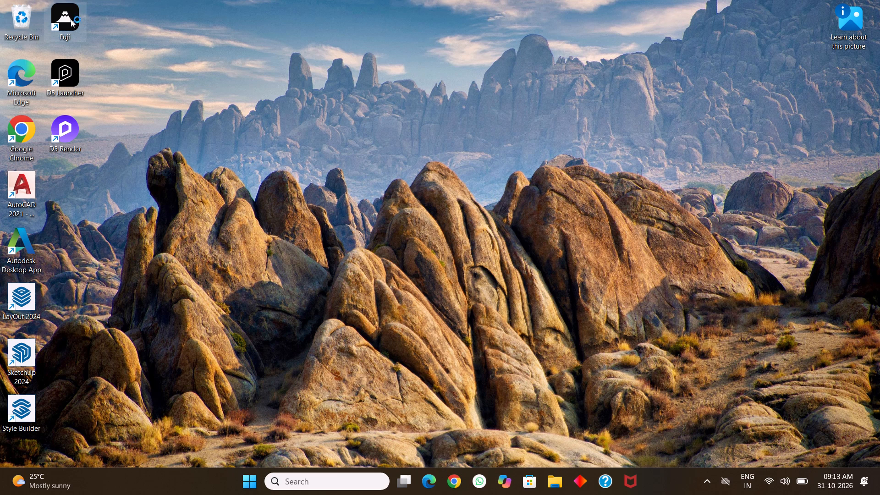
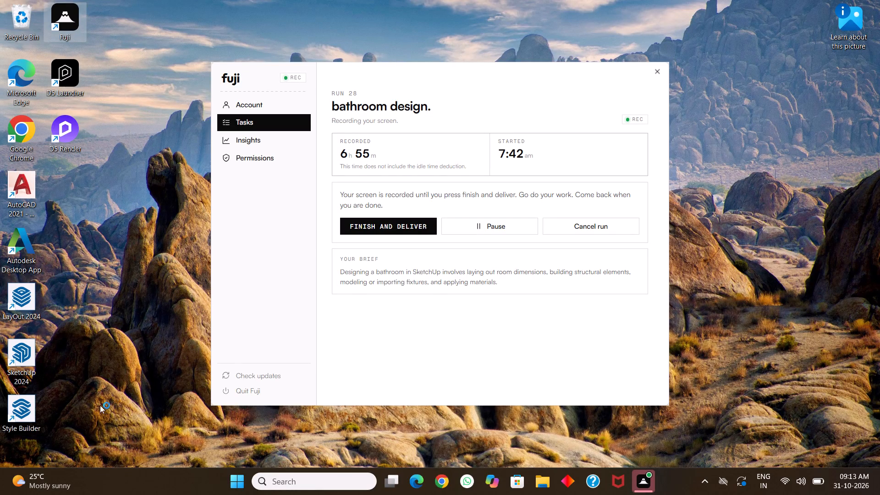
Launch SketchUp 2024 and open the recent kitchen project 001 model.
double_click(24, 360)
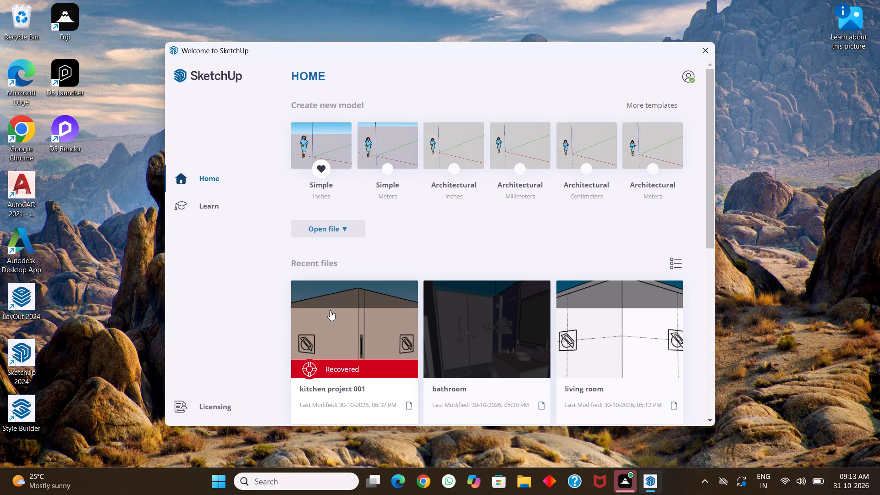
click(350, 322)
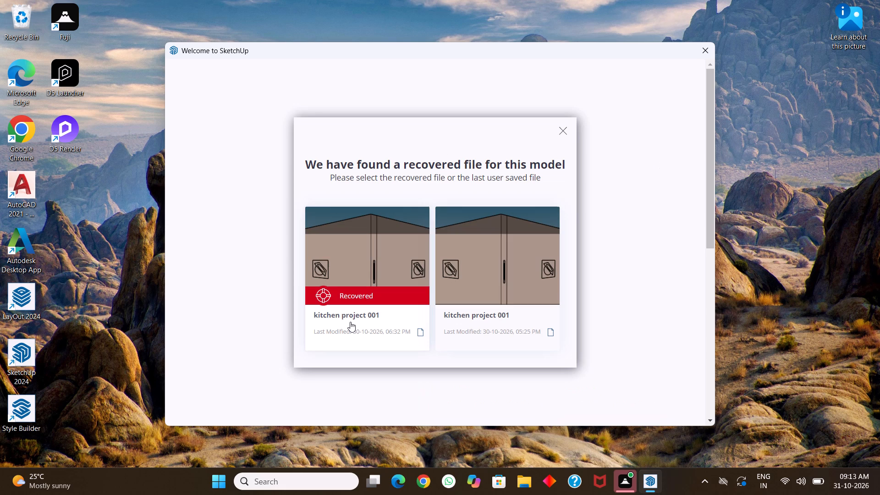
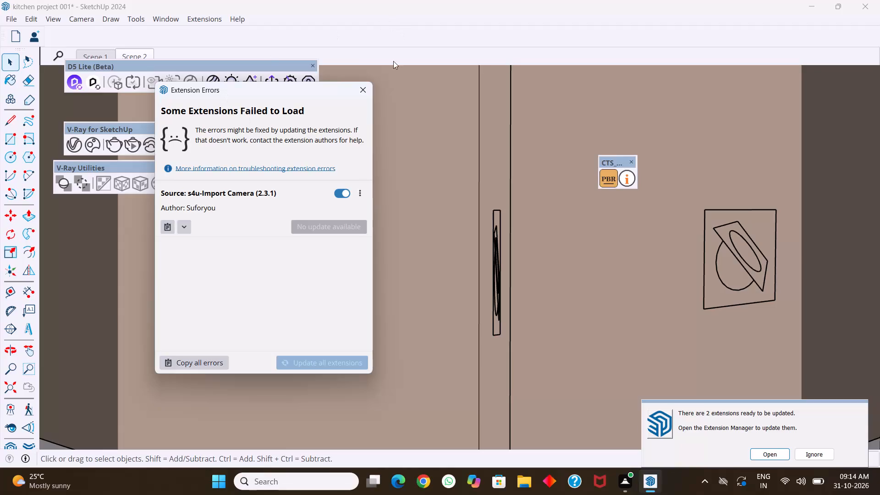
Dismiss the Extension Errors dialog without updating any extensions.
click(361, 87)
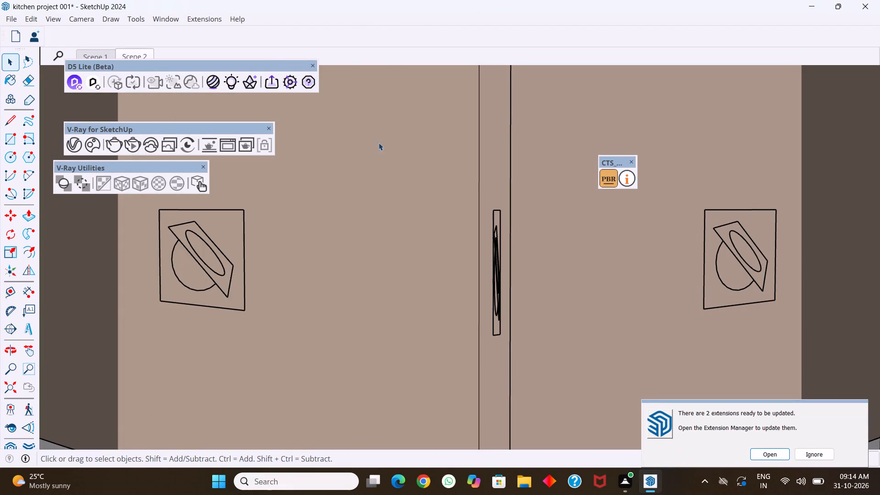
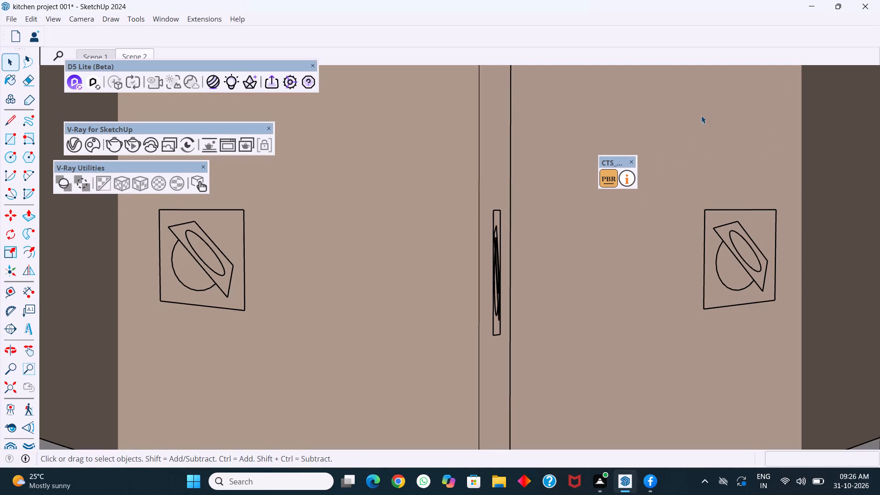
Close the kitchen project 001 model and save its changes.
click(870, 3)
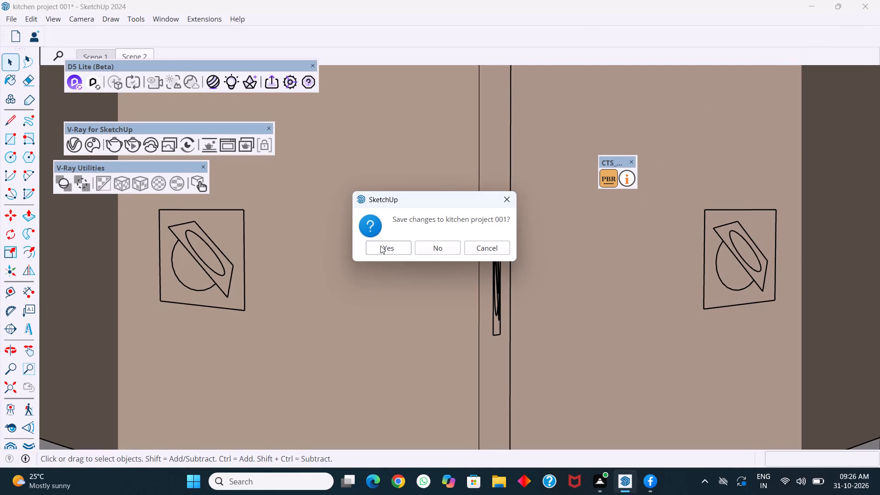
click(380, 246)
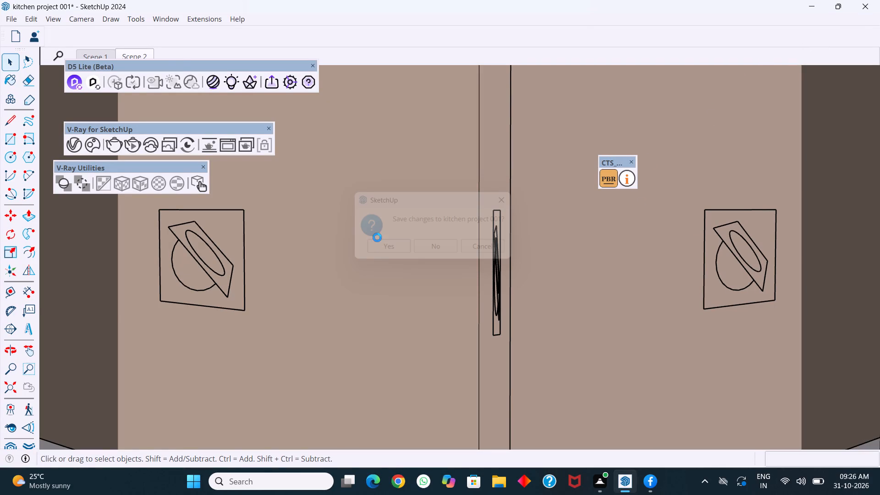
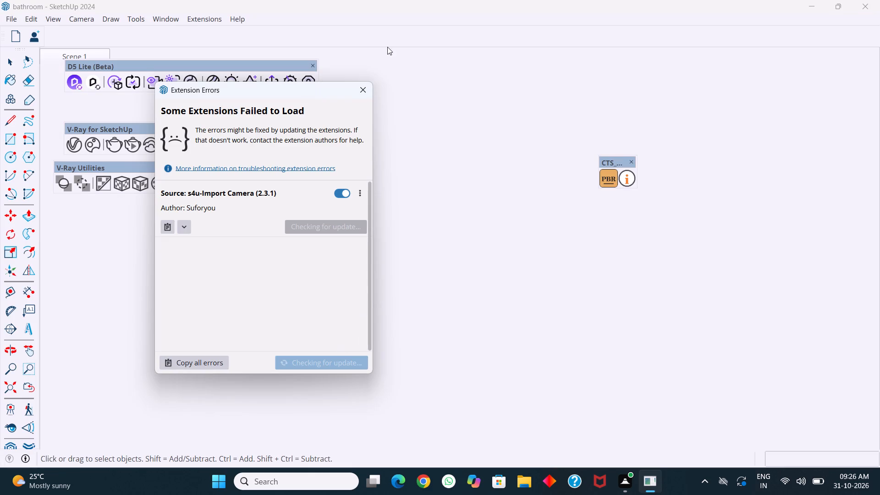
Dismiss the extension errors dialog shown over the bathroom model.
click(362, 90)
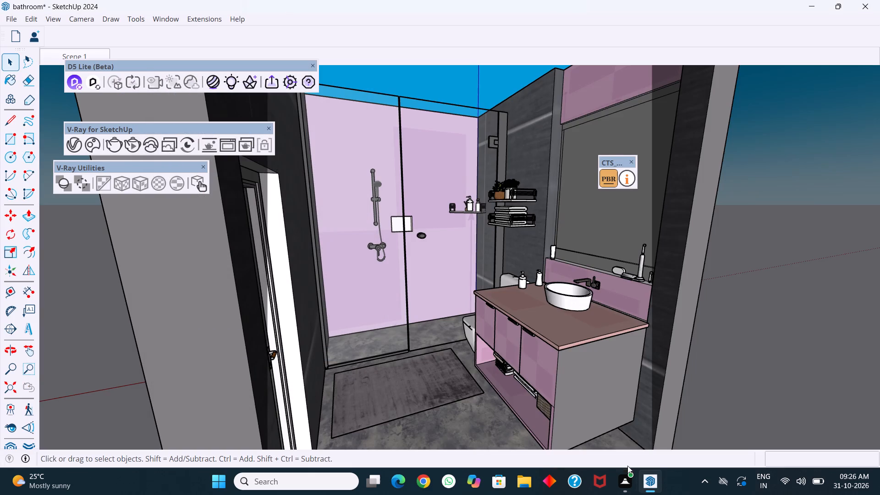
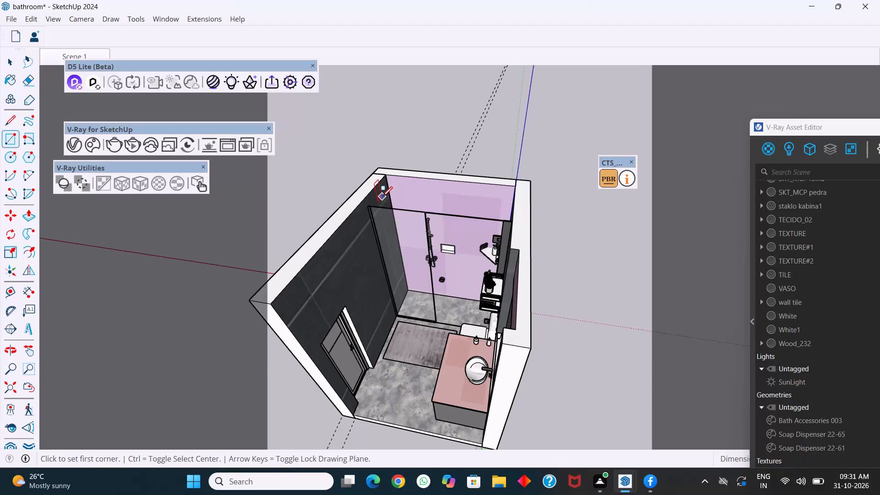
Draw a rectangle over the wall tops, from the far outer corner to the opposite outer corner near the vanity.
scroll(377, 165, up, 3)
click(377, 165)
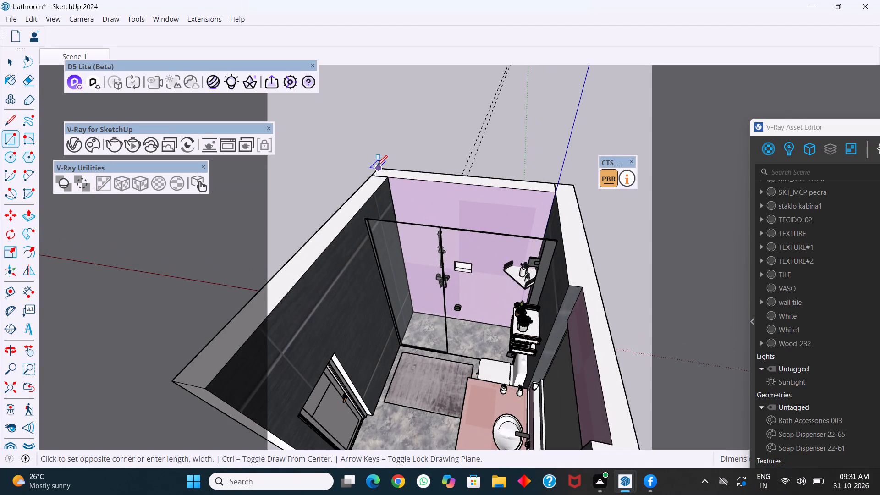
scroll(434, 241, down, 9)
scroll(490, 313, up, 7)
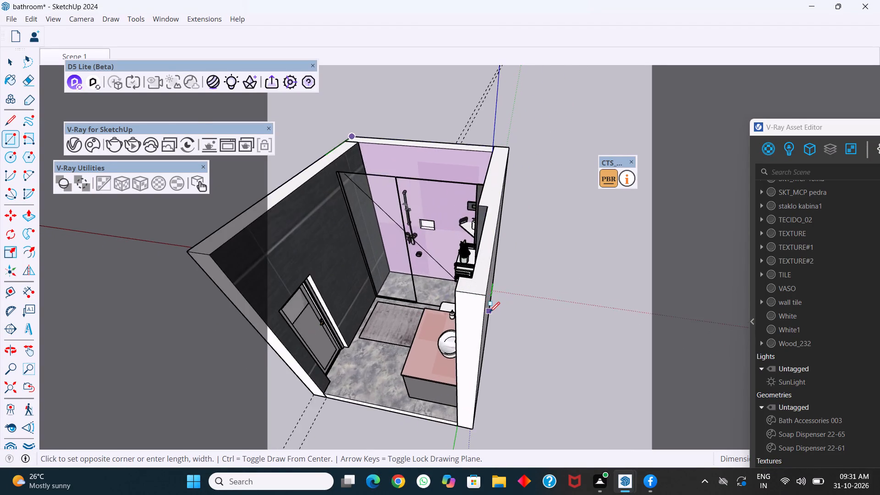
scroll(489, 312, up, 2)
scroll(468, 287, down, 10)
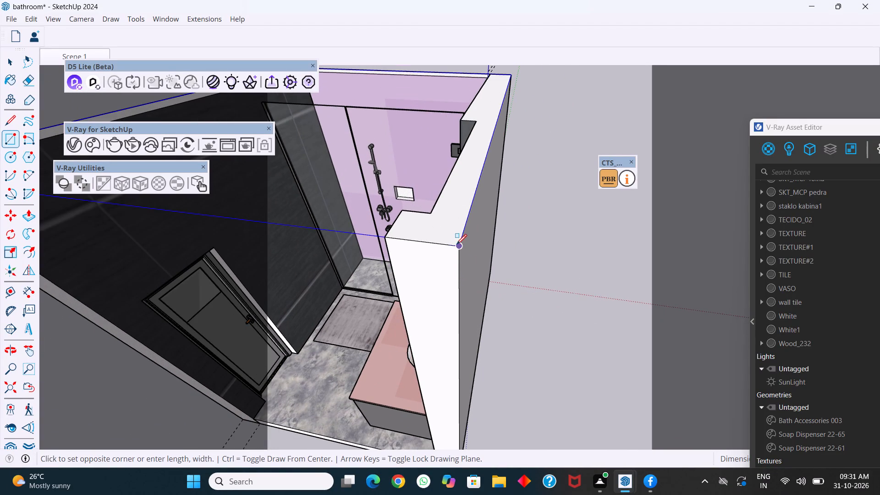
click(462, 244)
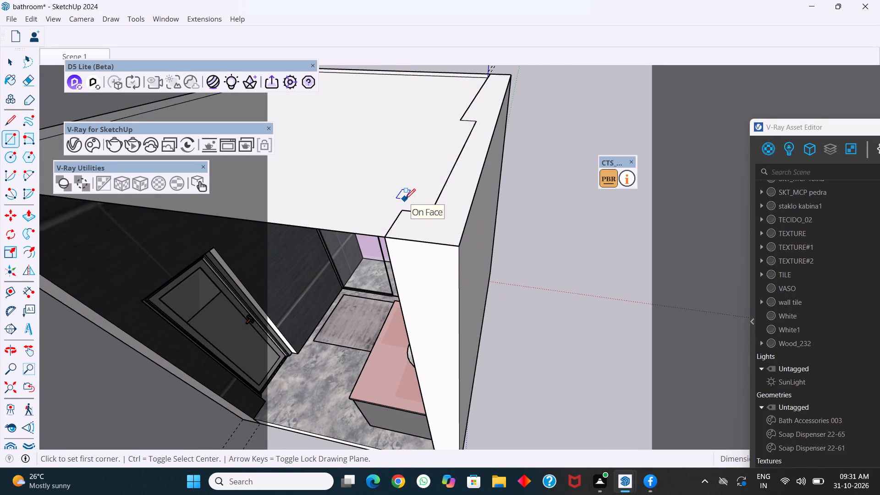
Push/Pull the rectangle covering the room upward by 6 to form a ceiling slab.
key(p)
click(397, 192)
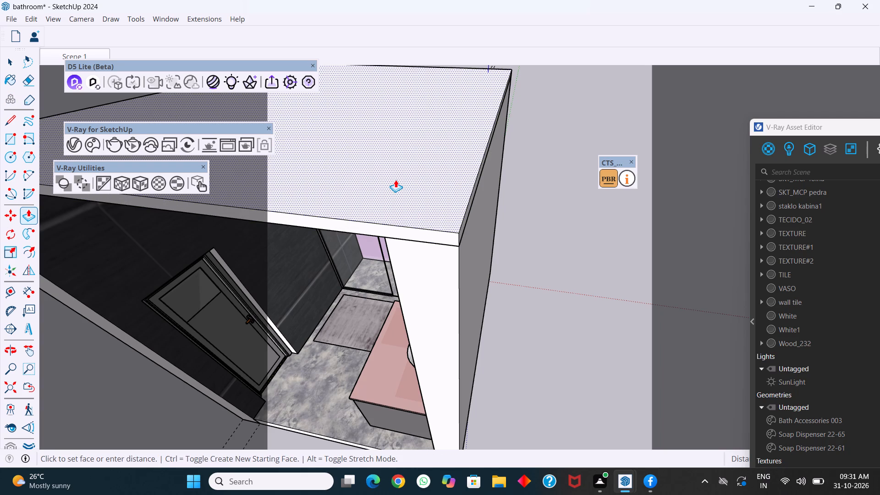
key(6)
key(Return)
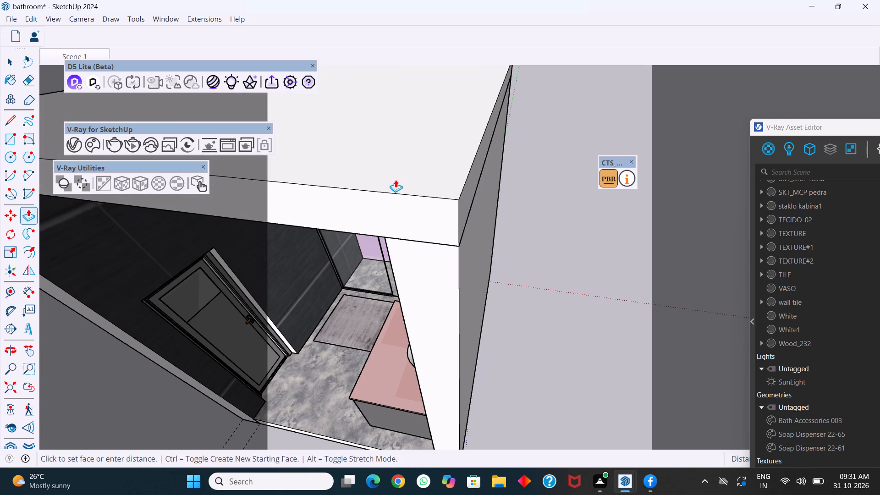
Select all the connected geometry of the ceiling slab and make it a group.
key(space)
triple_click(396, 180)
triple_click(396, 180)
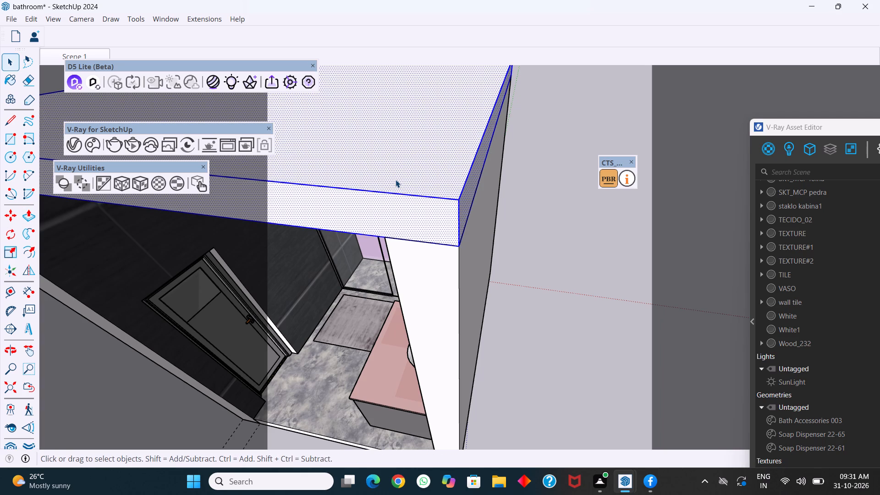
triple_click(396, 180)
double_click(396, 180)
right_click(396, 180)
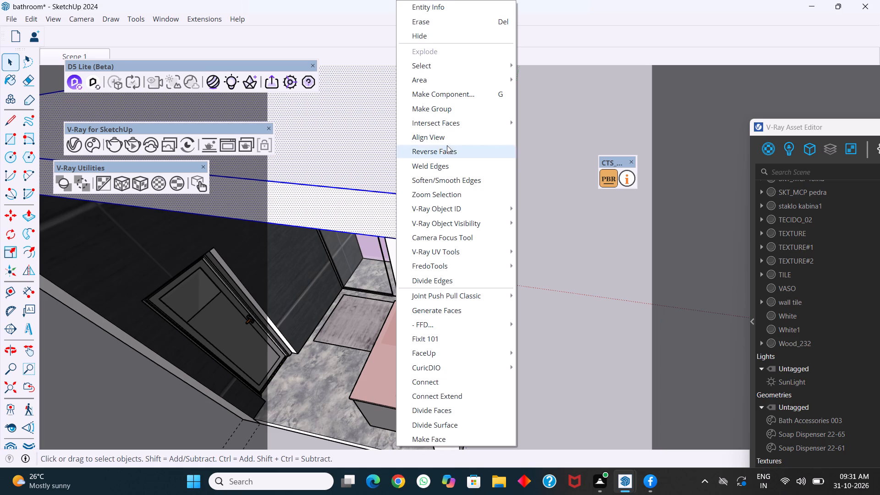
click(457, 109)
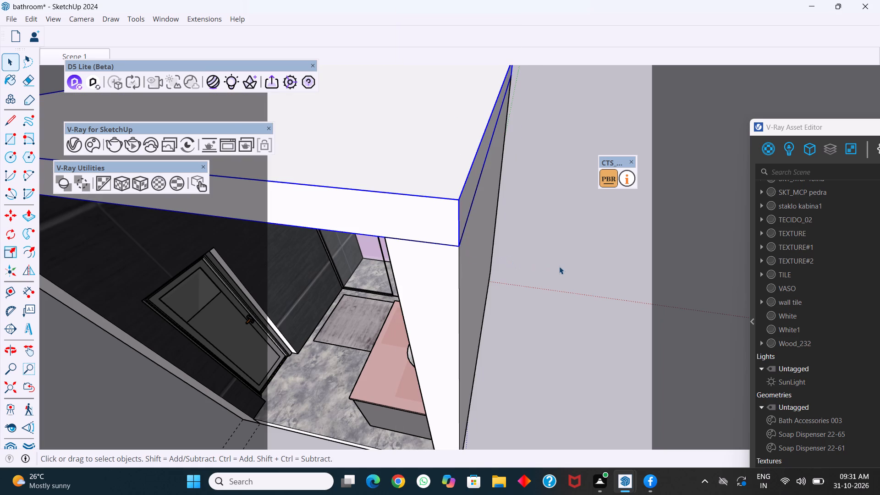
click(559, 266)
Move the ceiling slab group off the bathroom walls to an open spot beside the room.
scroll(416, 235, down, 12)
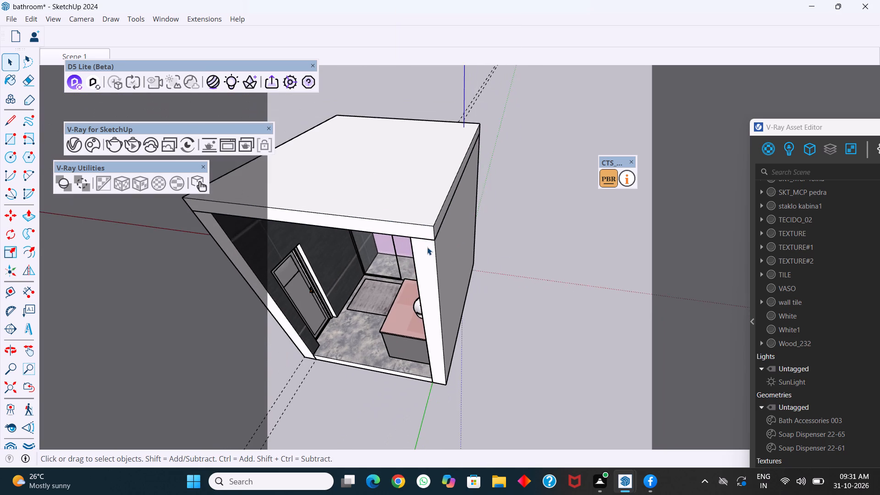
middle_drag(427, 247, 498, 141)
middle_click(498, 140)
middle_drag(446, 179, 509, 157)
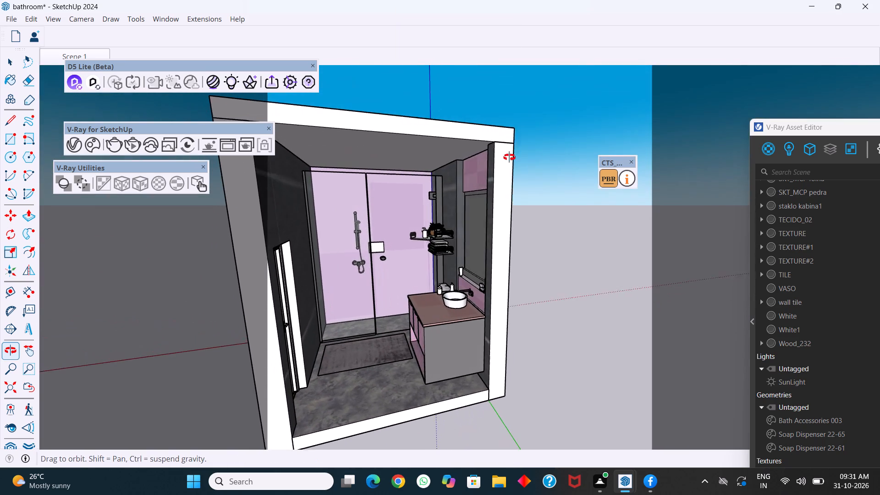
middle_drag(509, 157, 511, 161)
middle_drag(465, 135, 423, 140)
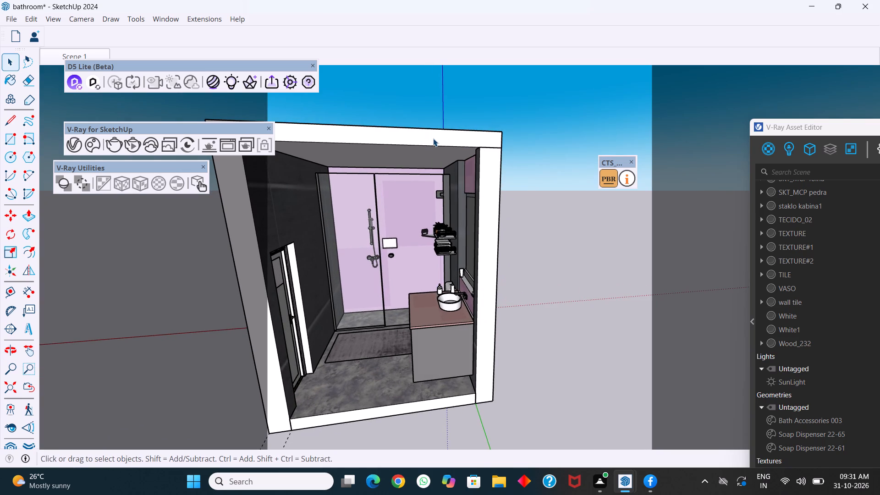
click(433, 138)
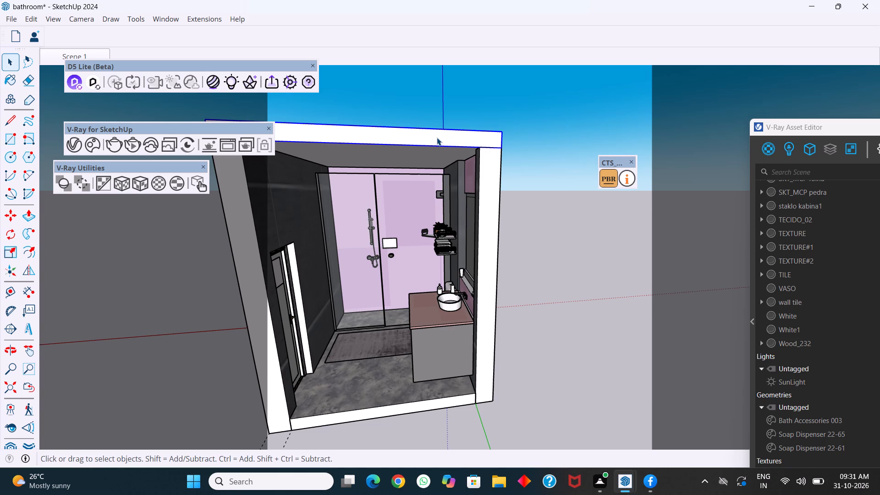
key(m)
click(501, 148)
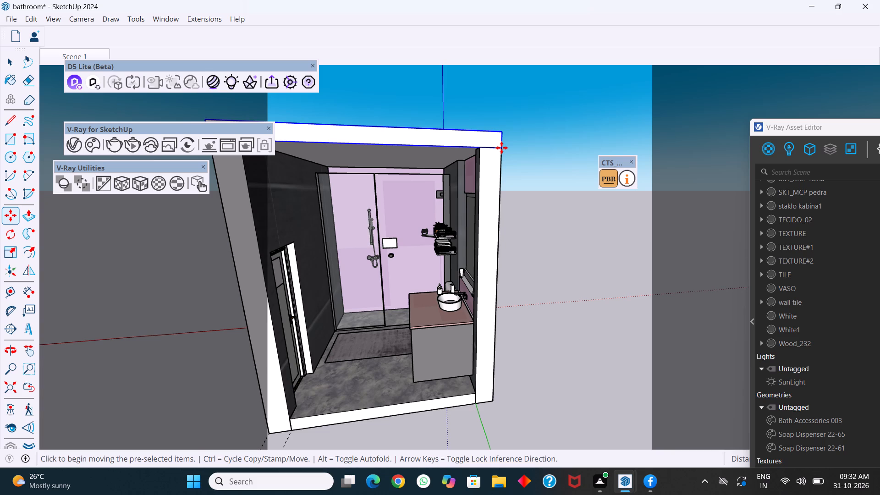
scroll(509, 261, down, 6)
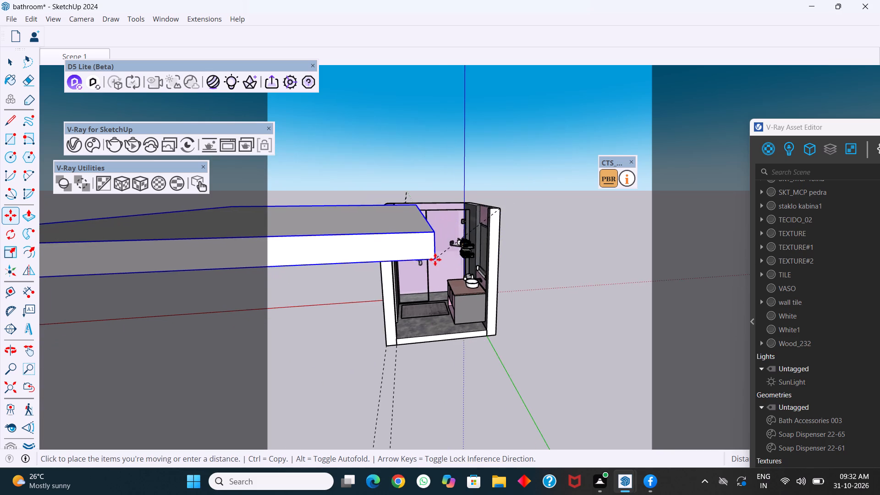
scroll(539, 262, down, 14)
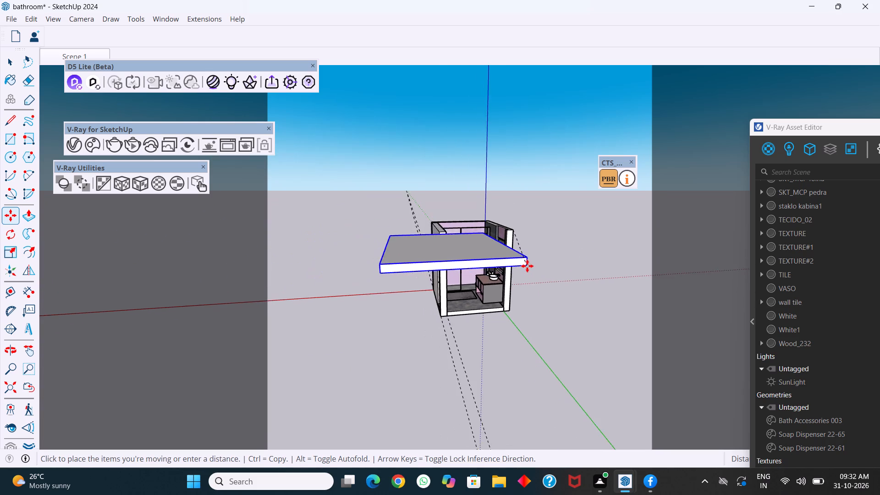
scroll(527, 266, down, 3)
click(407, 261)
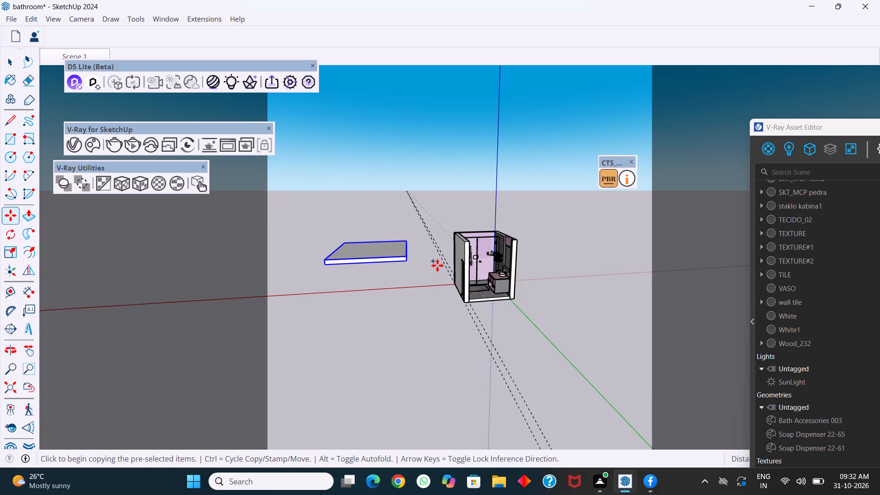
Copy the ceiling slab with Move and place the copy lower, in the open space beside the bathroom.
key(space)
scroll(384, 252, up, 7)
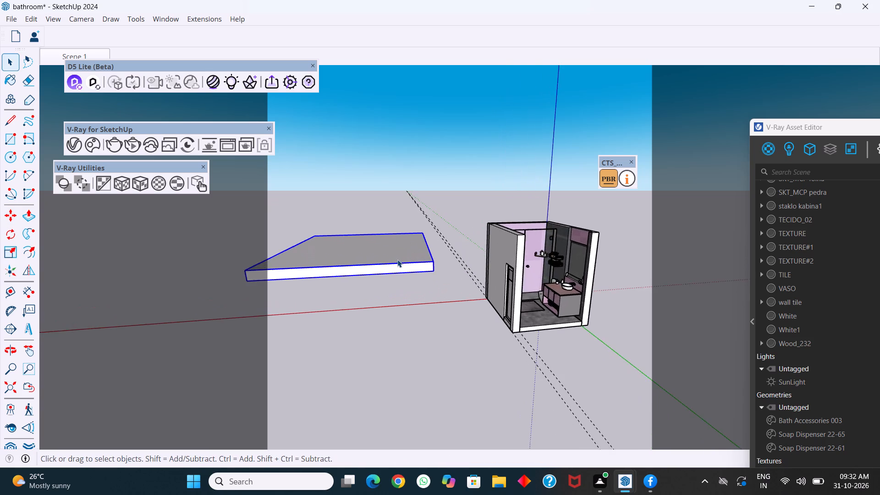
scroll(398, 259, down, 3)
middle_drag(401, 264, 390, 229)
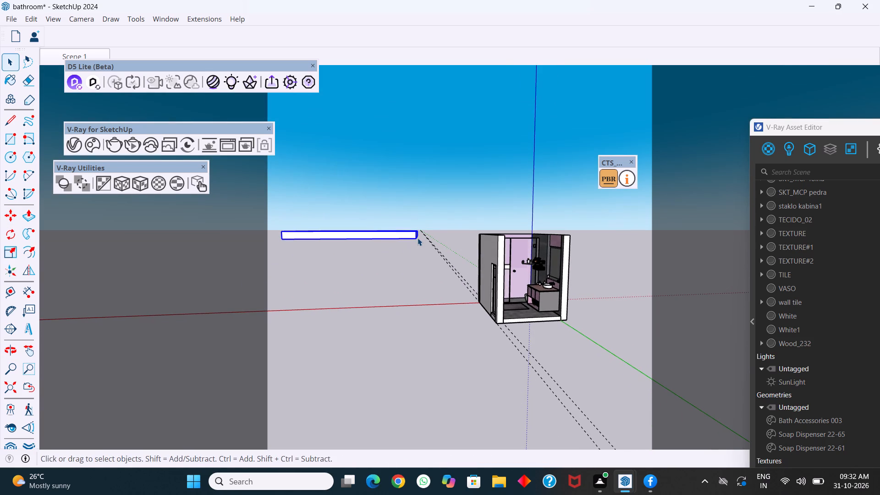
key(m)
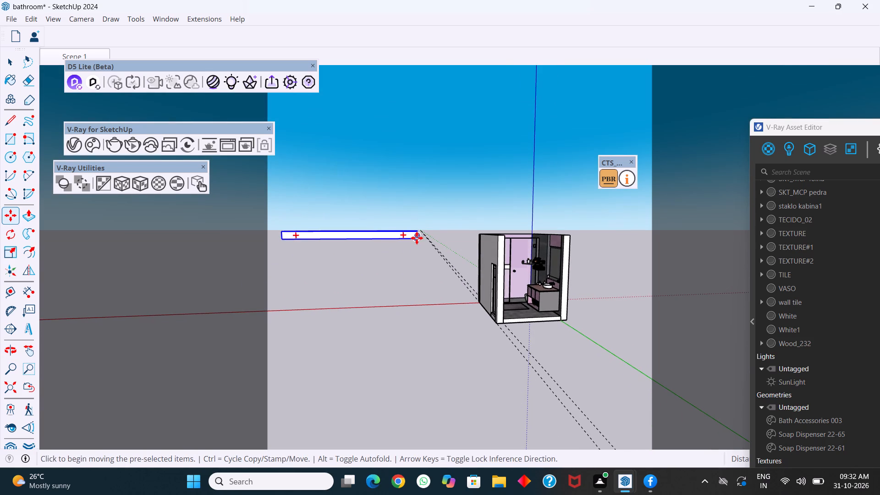
click(416, 238)
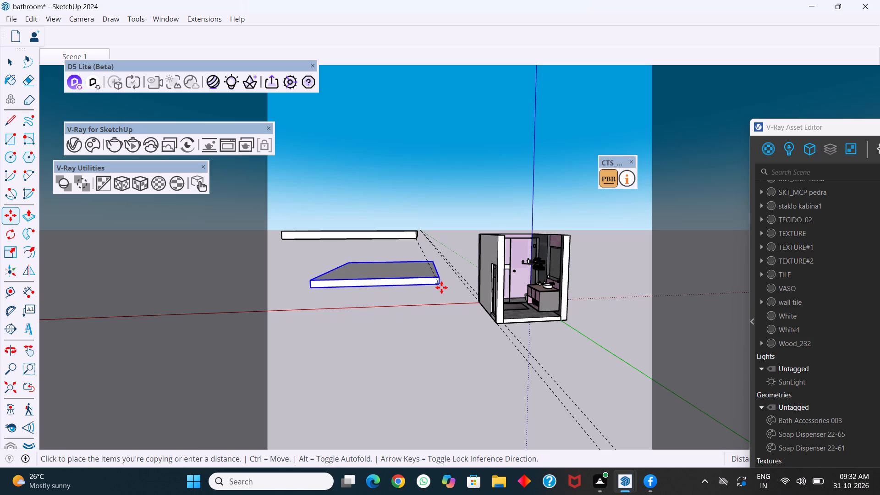
click(459, 340)
key(space)
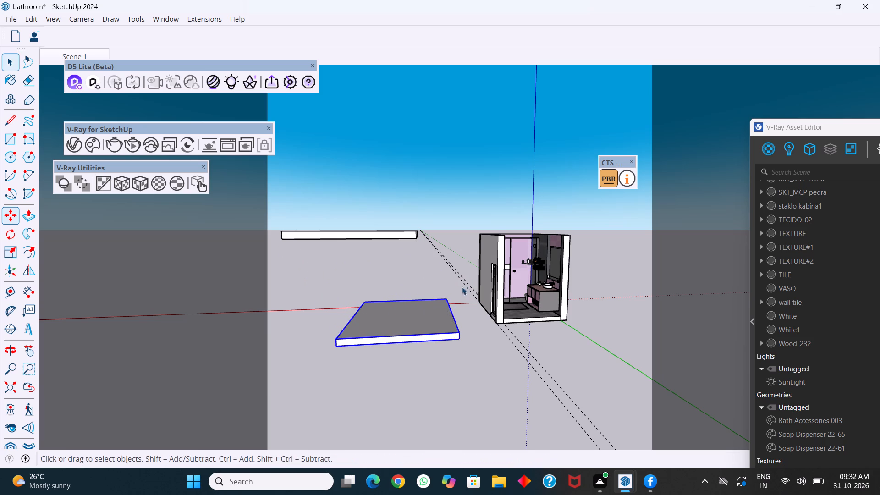
Select the copied ceiling slab and examine it from its underside.
scroll(416, 326, down, 2)
middle_drag(414, 327, 408, 308)
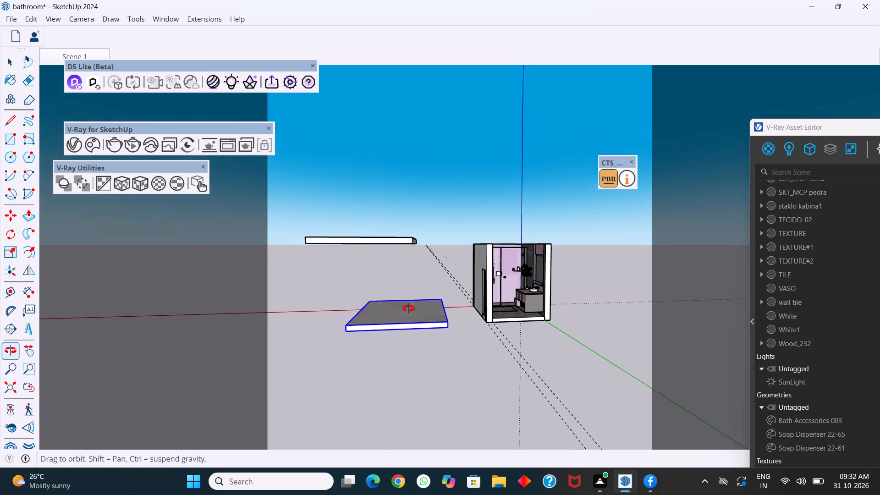
middle_drag(408, 308, 409, 300)
scroll(412, 309, up, 10)
middle_drag(415, 317, 423, 231)
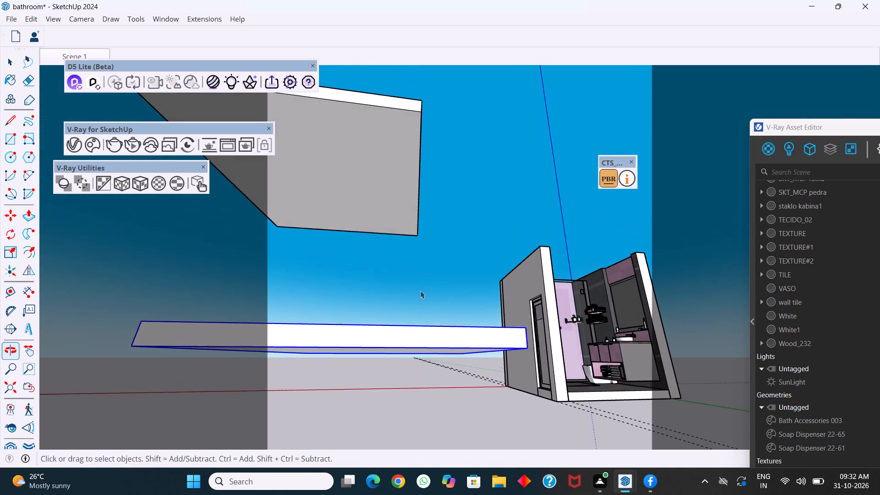
scroll(425, 316, down, 7)
middle_drag(422, 317, 437, 135)
middle_drag(408, 244, 424, 179)
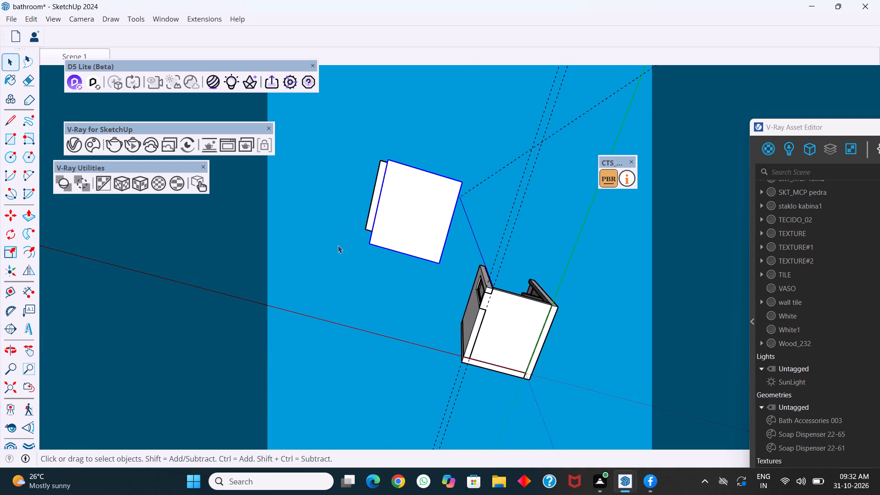
click(338, 245)
click(403, 219)
scroll(404, 219, up, 4)
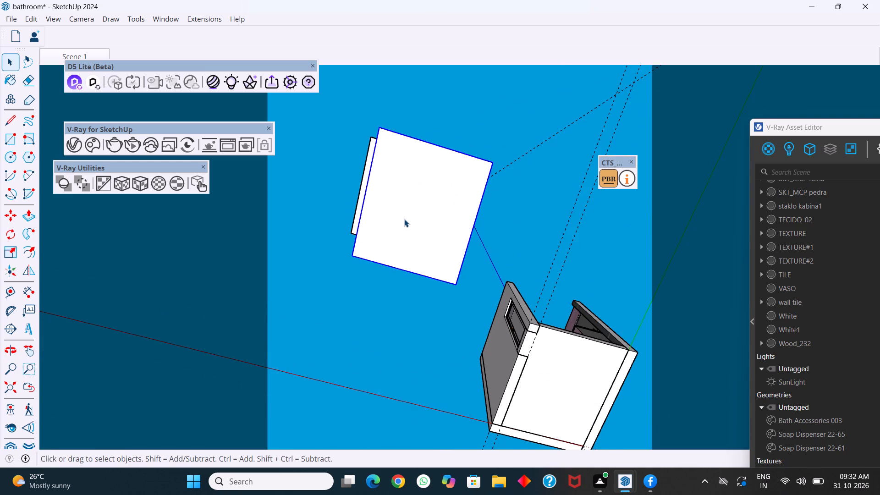
scroll(399, 173, up, 2)
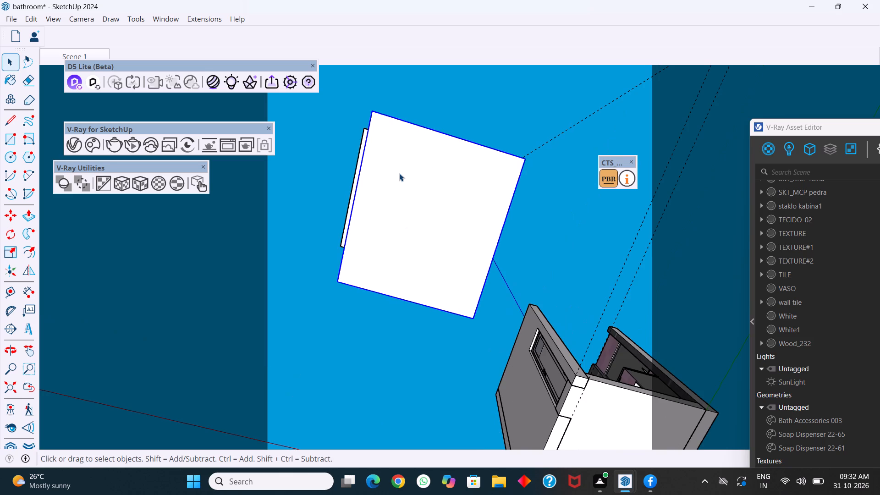
scroll(399, 173, up, 1)
middle_drag(436, 216, 403, 162)
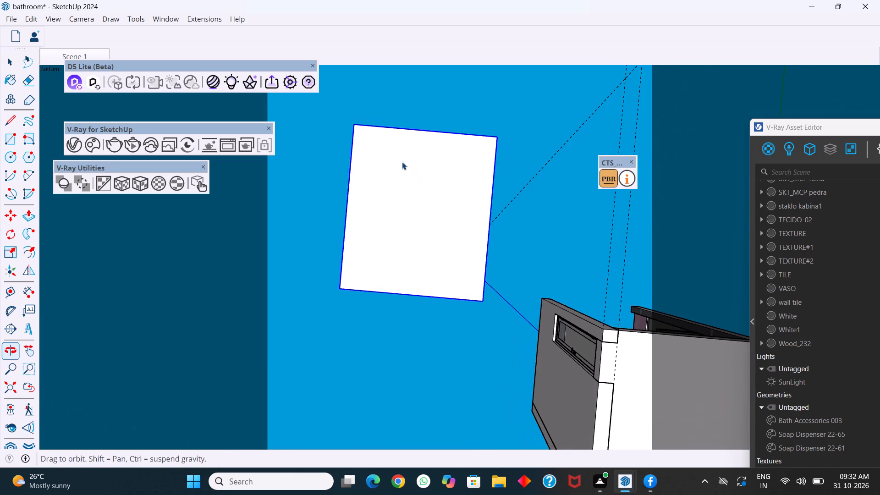
middle_drag(415, 224, 407, 208)
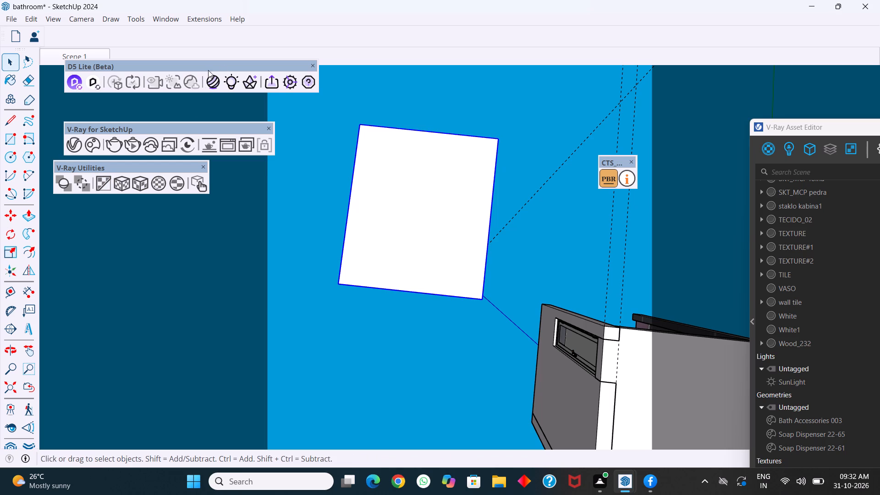
Display the V-Ray Lights tool set and place it floating just below V-Ray Utilities.
right_click(270, 17)
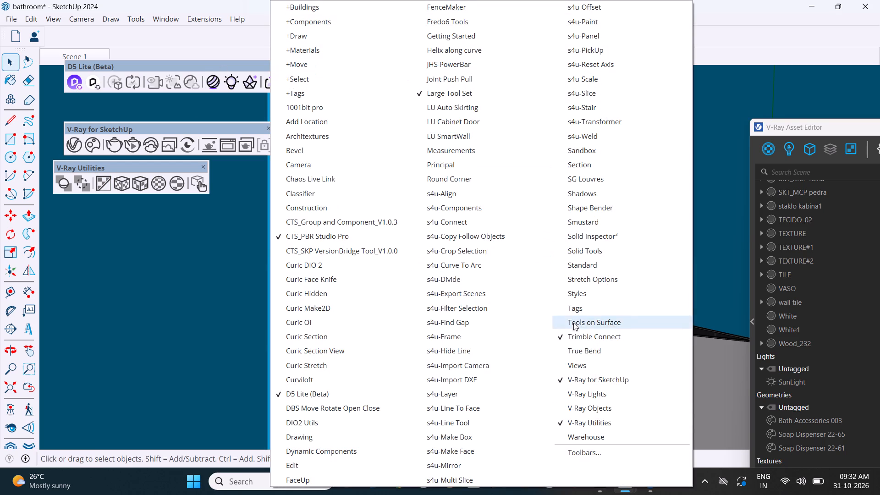
click(595, 398)
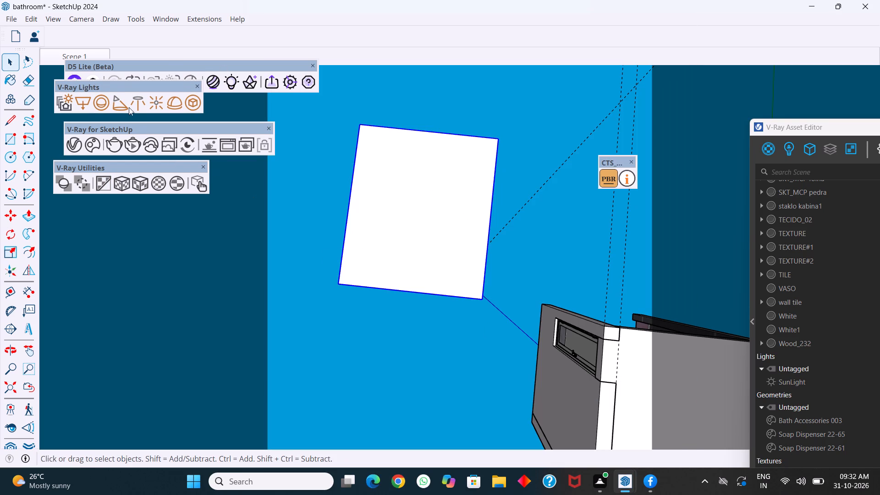
drag(122, 84, 233, 31)
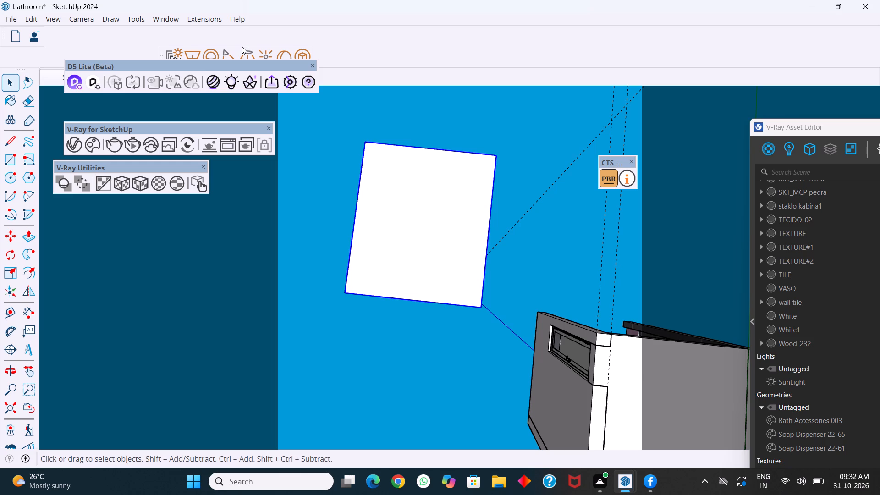
drag(236, 47, 235, 82)
drag(162, 57, 116, 245)
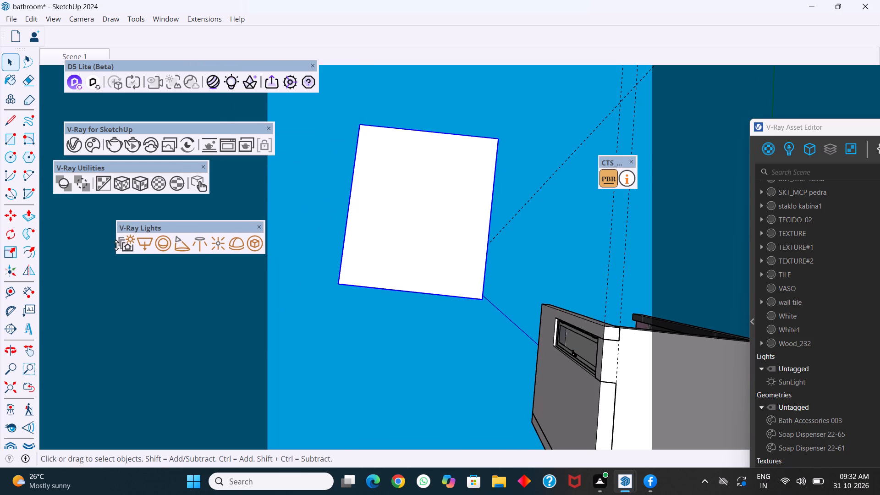
drag(116, 245, 112, 248)
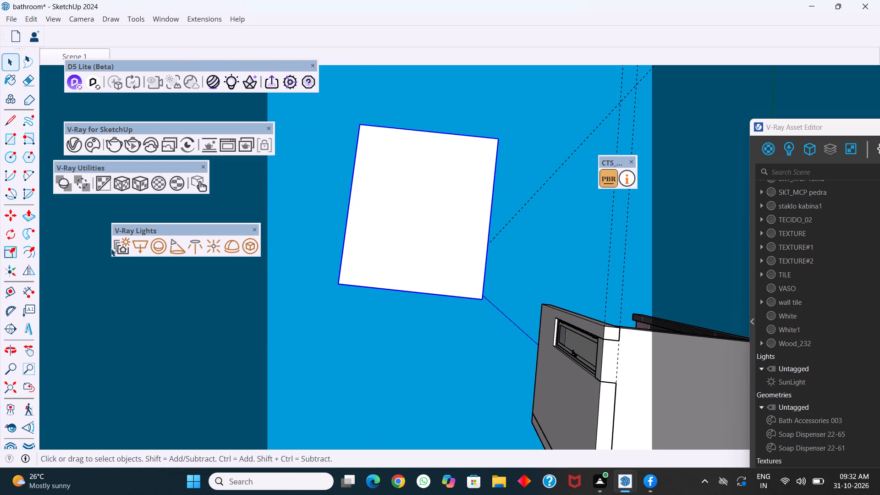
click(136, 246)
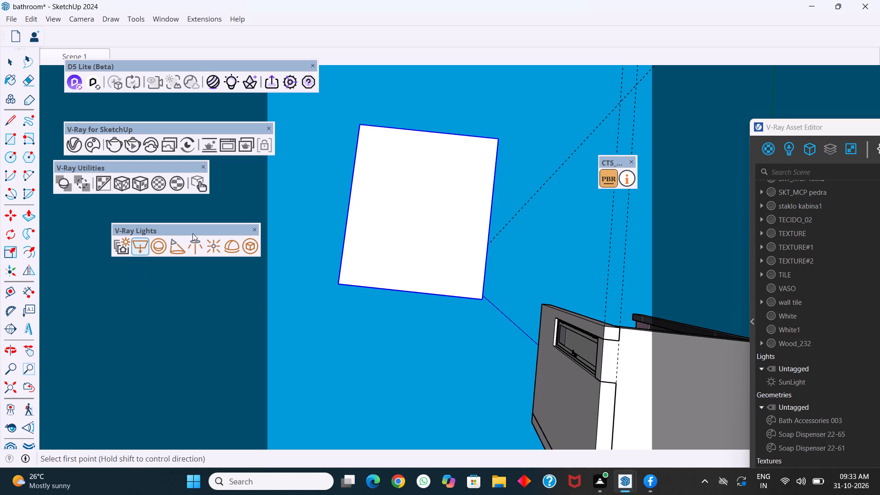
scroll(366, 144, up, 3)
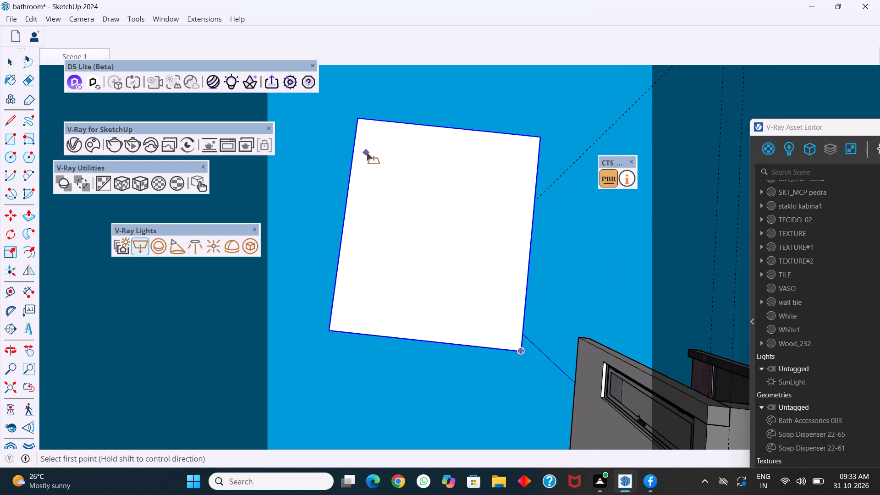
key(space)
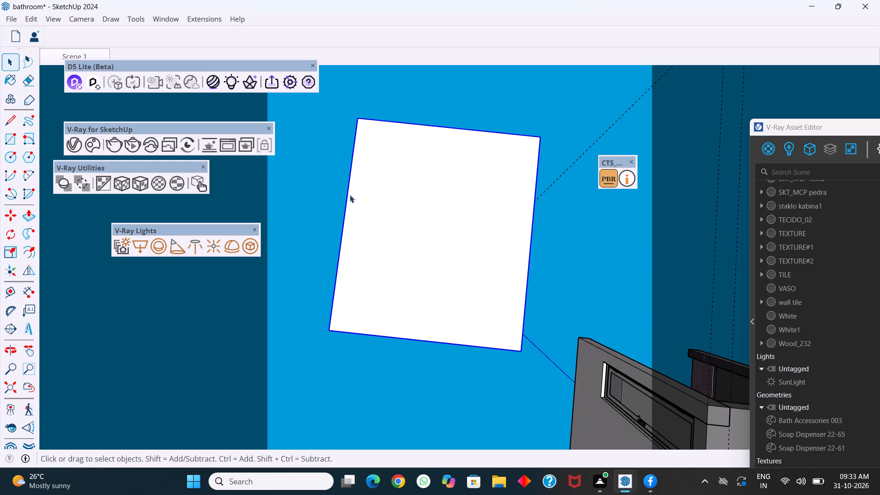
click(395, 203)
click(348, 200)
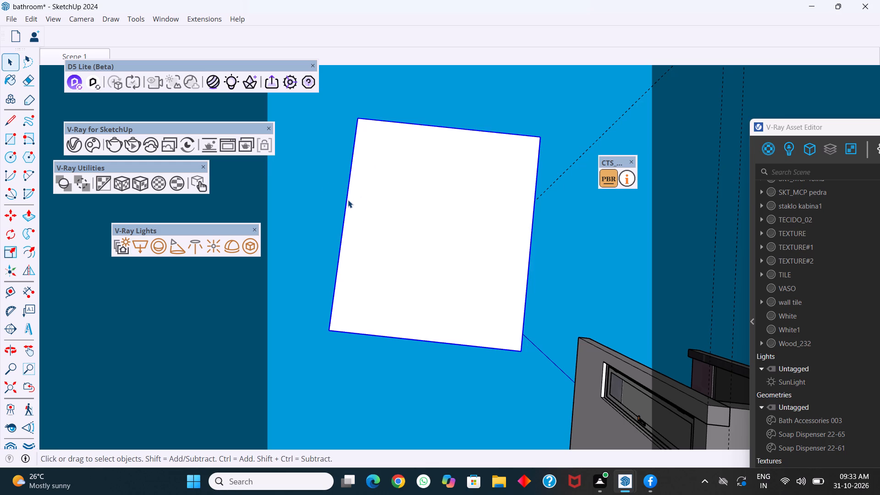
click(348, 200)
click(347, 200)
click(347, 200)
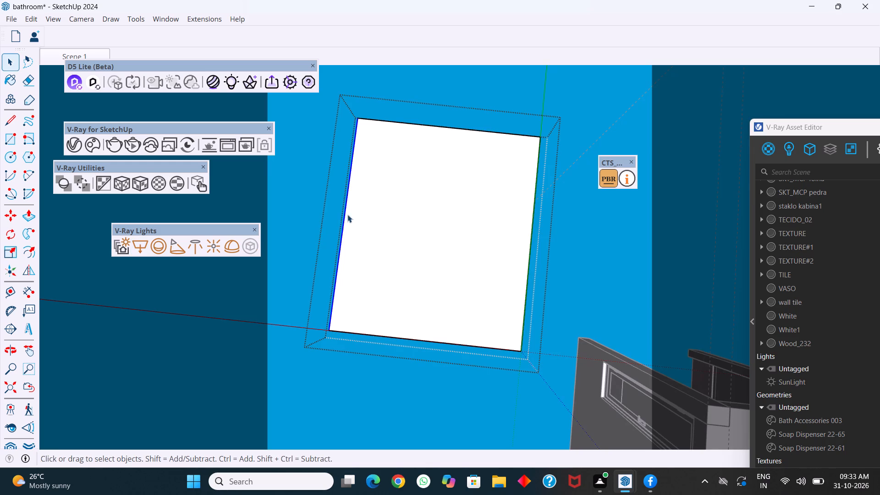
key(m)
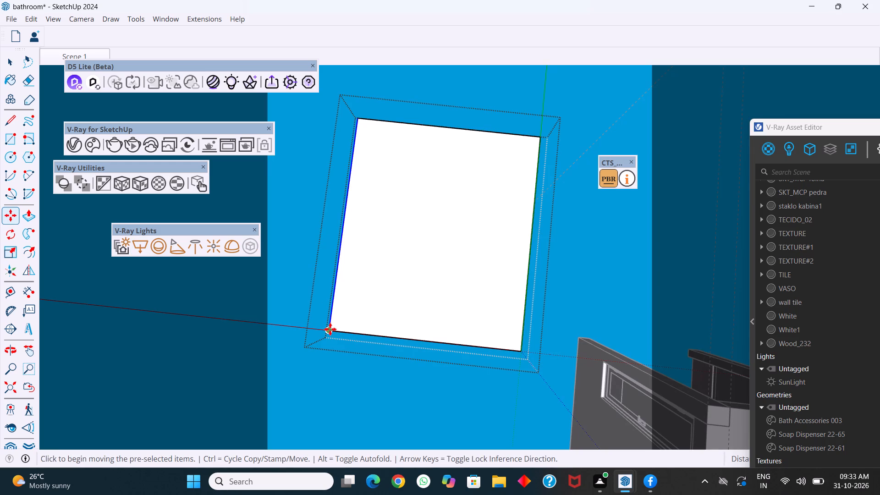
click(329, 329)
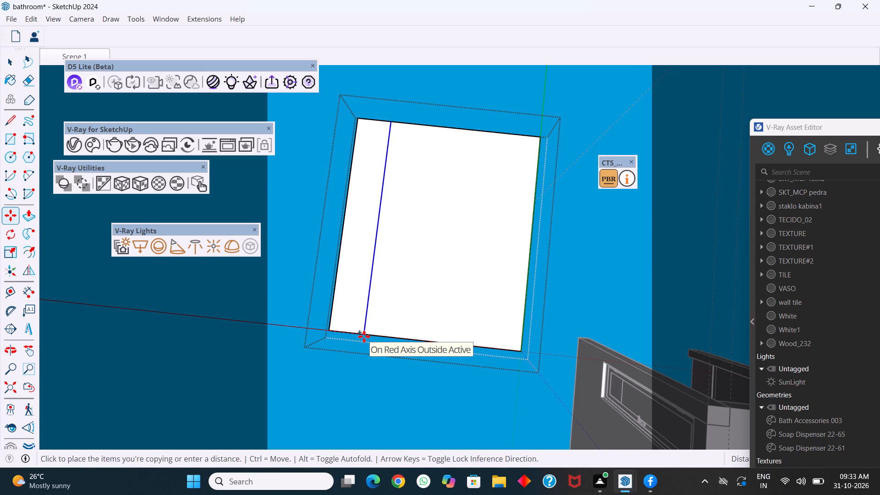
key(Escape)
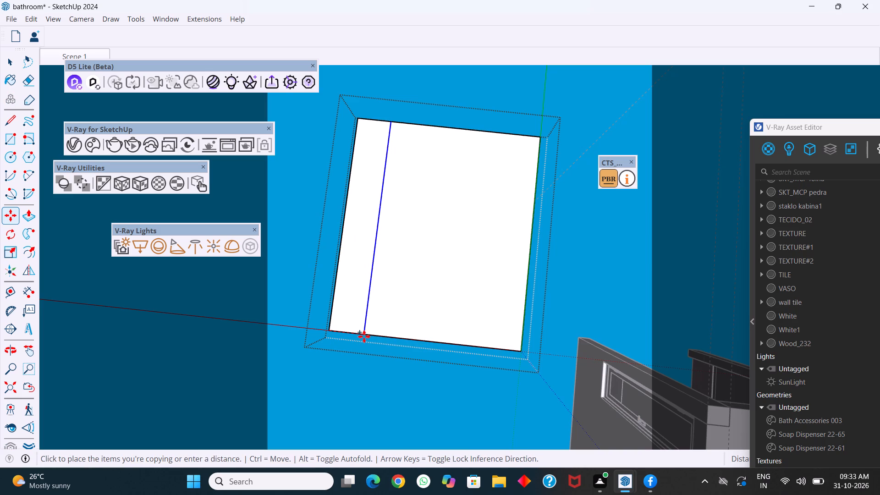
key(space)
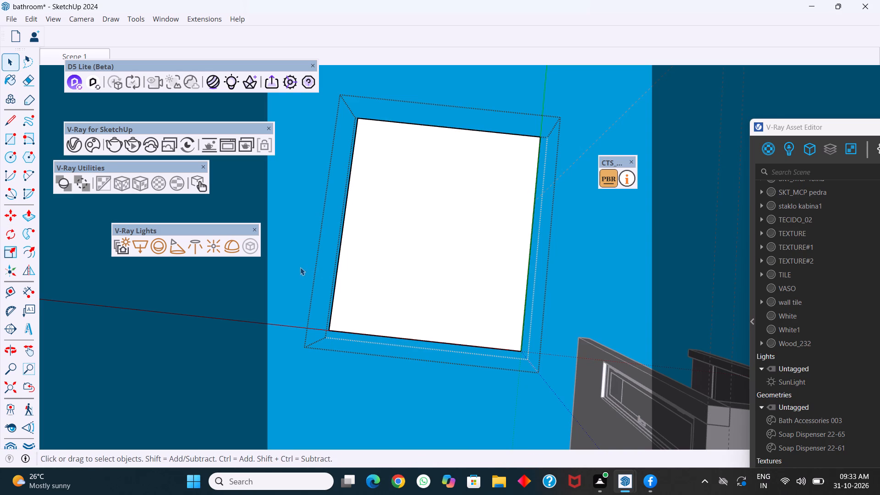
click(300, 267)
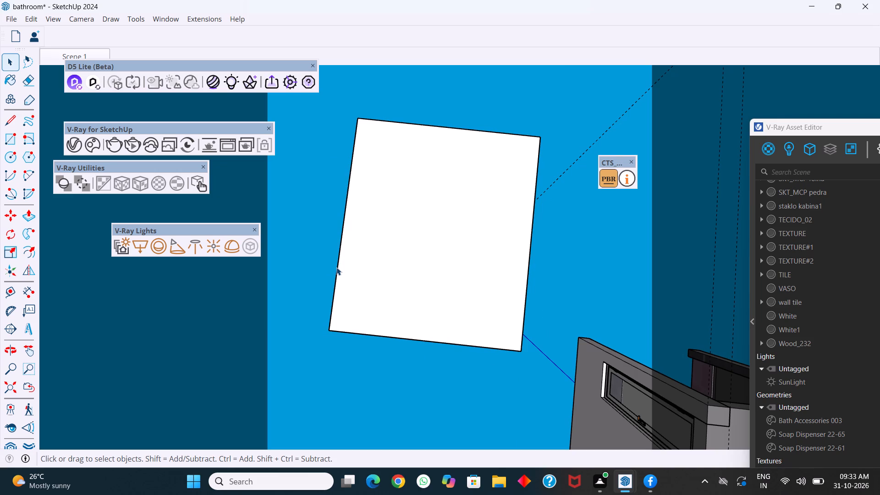
Place a Tape Measure guide along one long edge of the slab copy and try dividing the 8' 6" offset across it with 2/.
key(t)
click(337, 263)
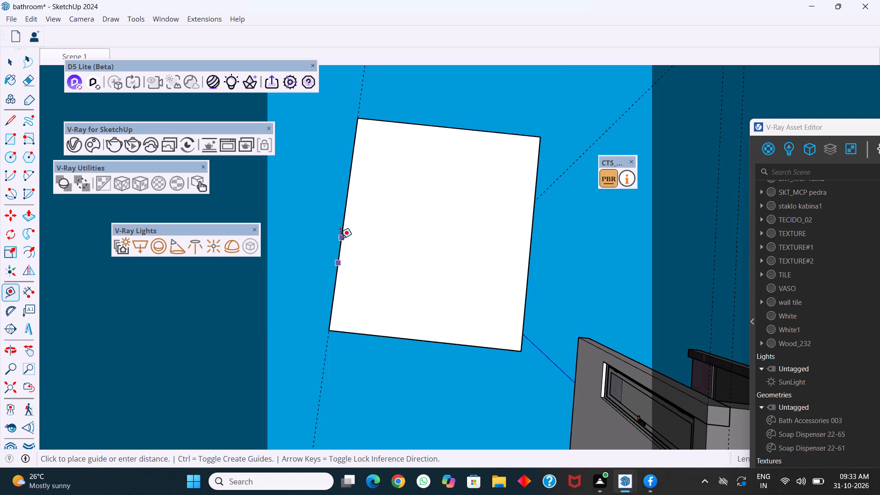
click(340, 238)
click(340, 246)
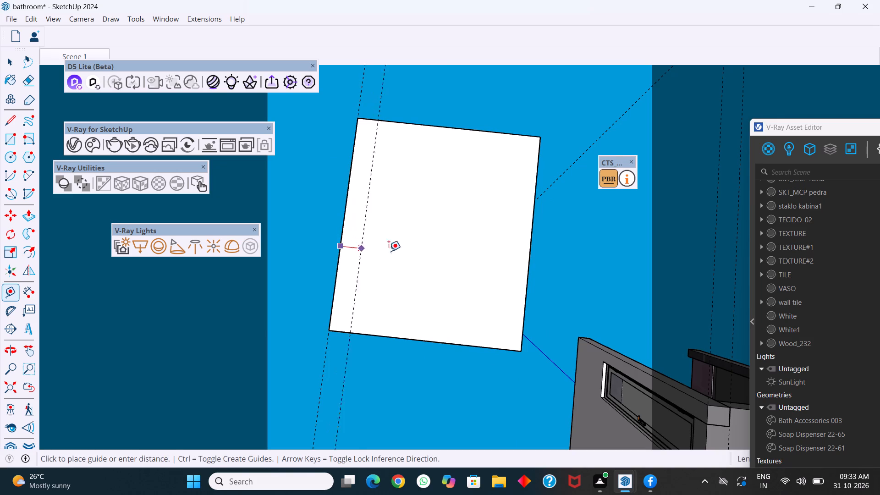
click(530, 264)
text(2/)
key(Return)
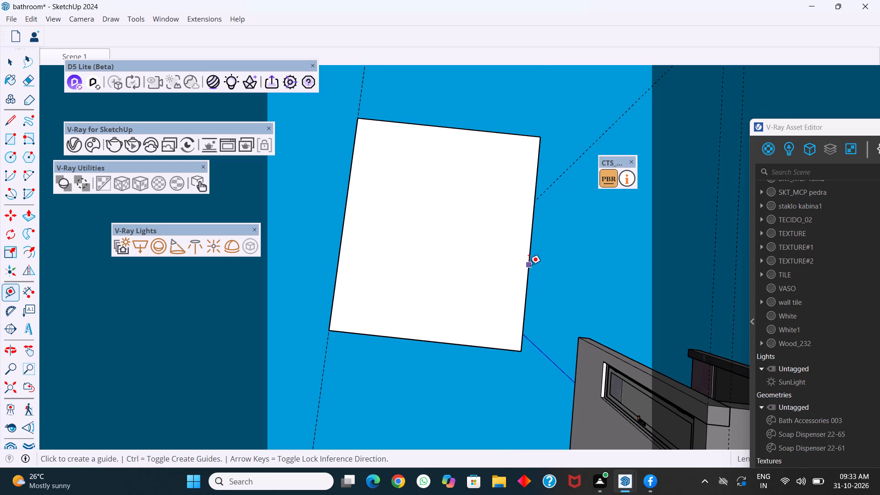
text(2/)
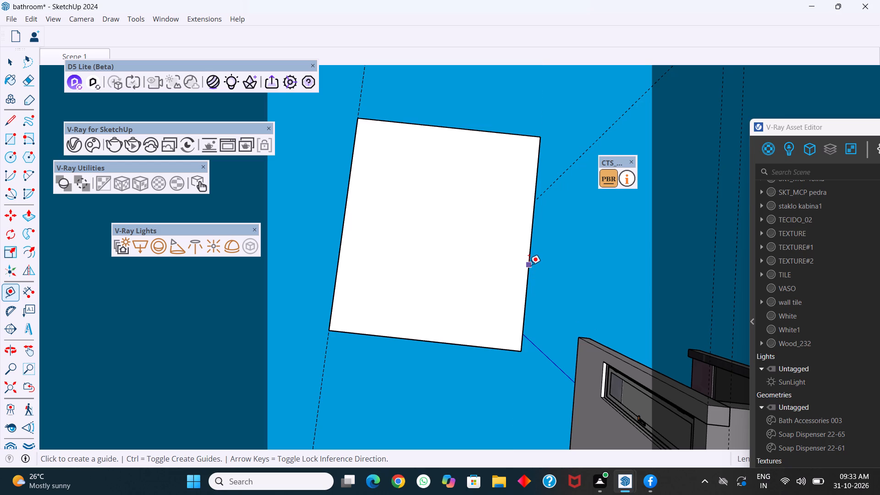
key(Return)
Place a guide along the slab copy's opposite long edge, nearest the bathroom, and try the 2/ division on it.
click(528, 268)
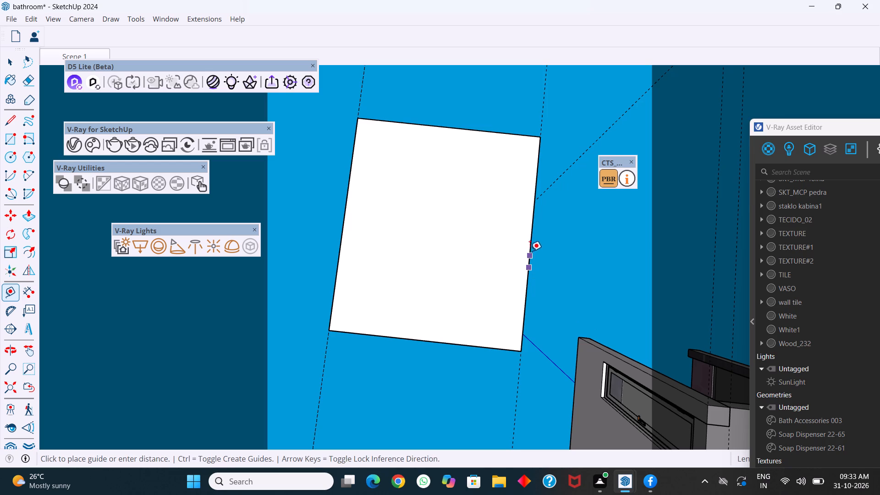
click(531, 228)
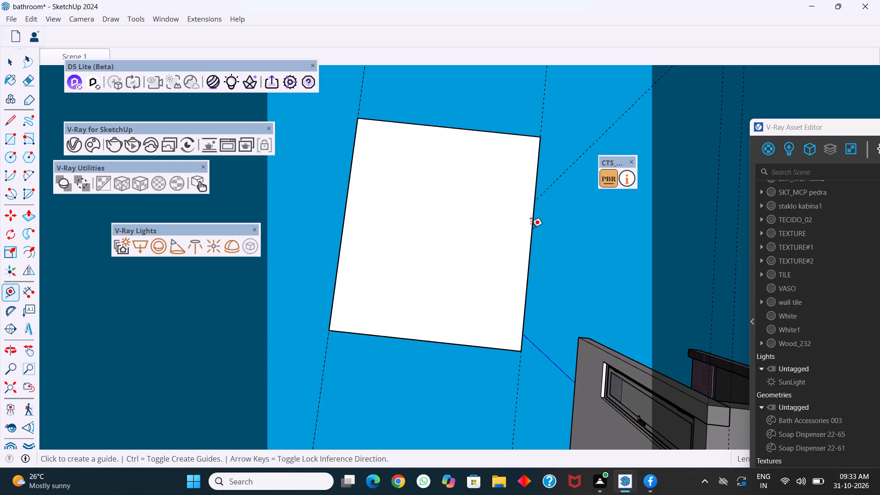
text(2/)
key(Return)
Place crossing centre guides on the slab's underside: one 4' 3" from the long edge, one across at about mid-length.
click(356, 141)
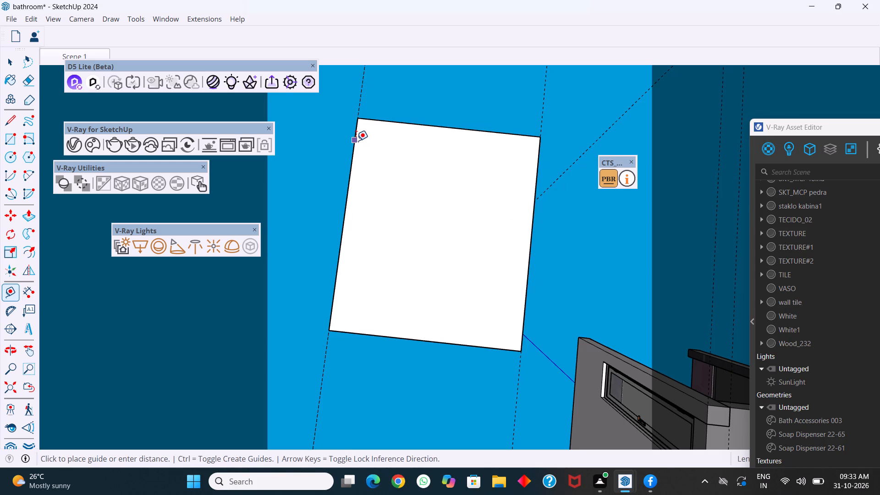
click(453, 127)
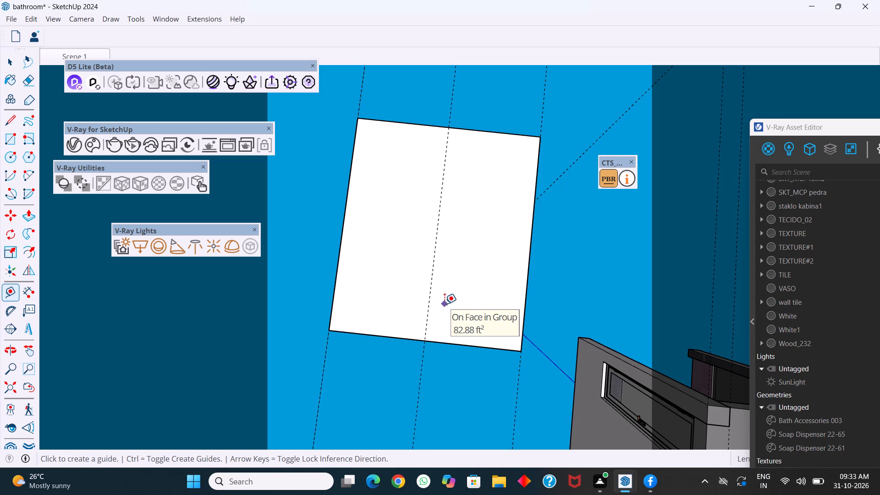
click(462, 346)
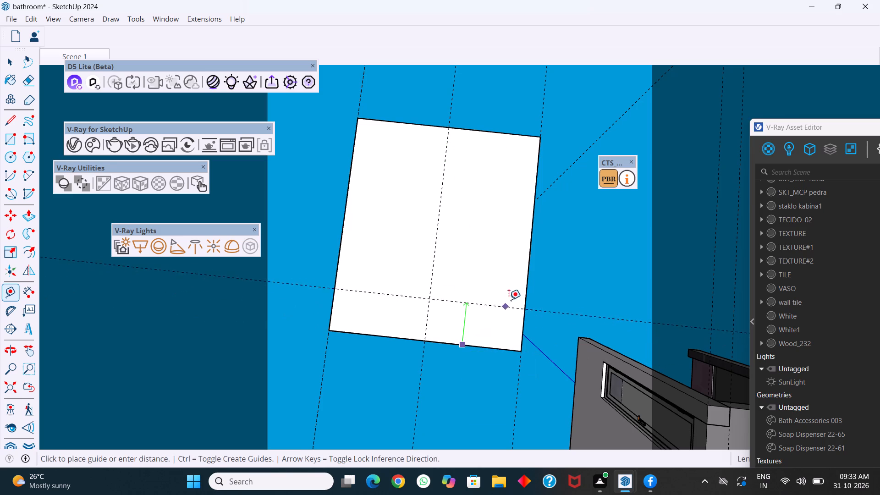
click(528, 242)
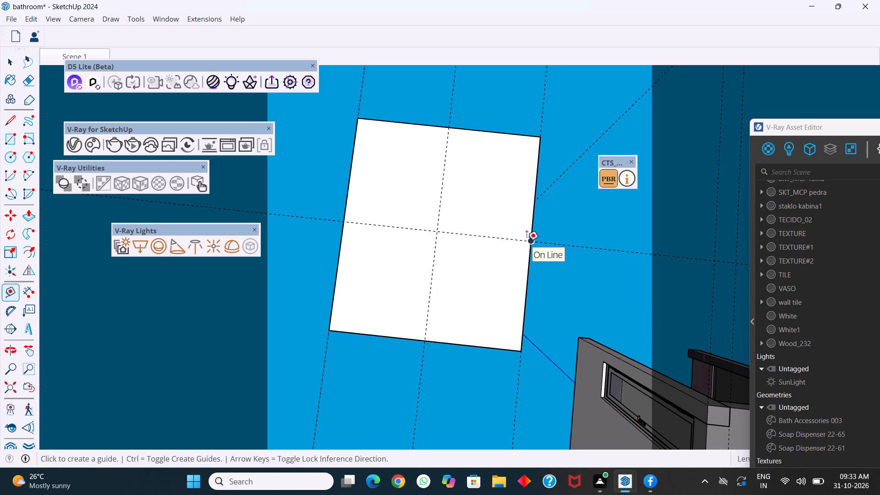
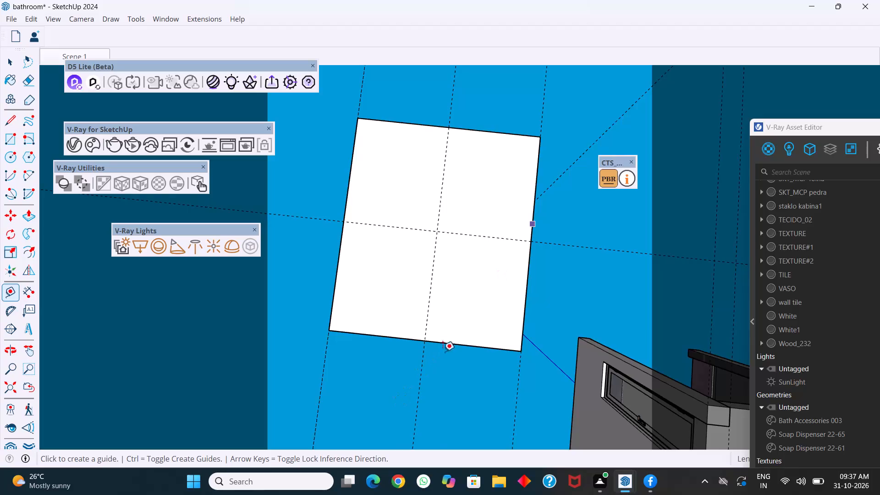
Place guide lines offset 2' inward from each of the four edges of the white rectangular face.
click(458, 342)
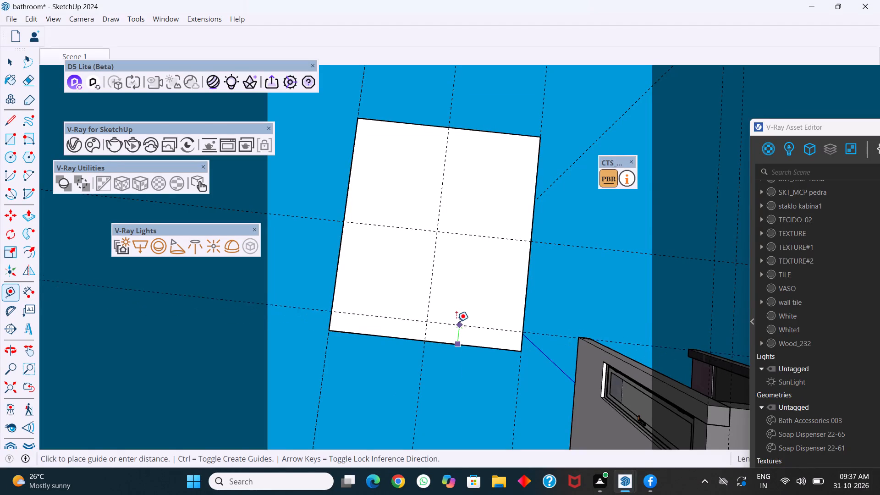
text(2')
key(Return)
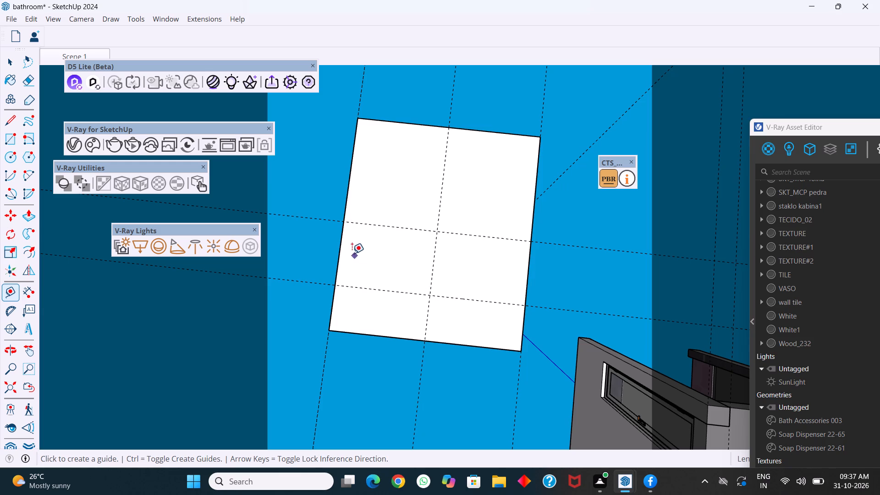
click(340, 245)
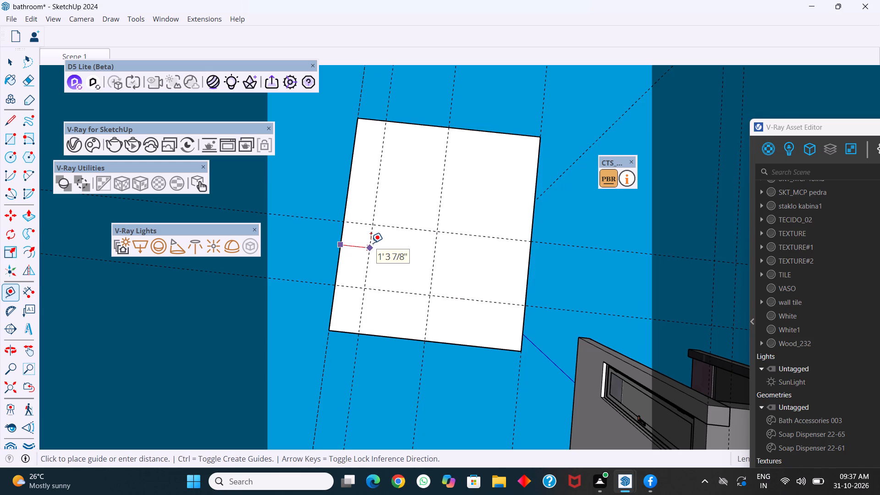
text(2')
key(Return)
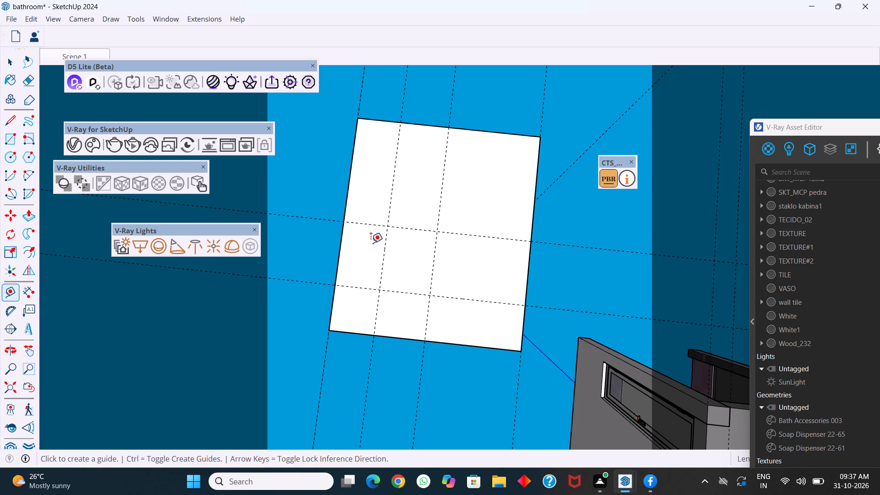
click(468, 129)
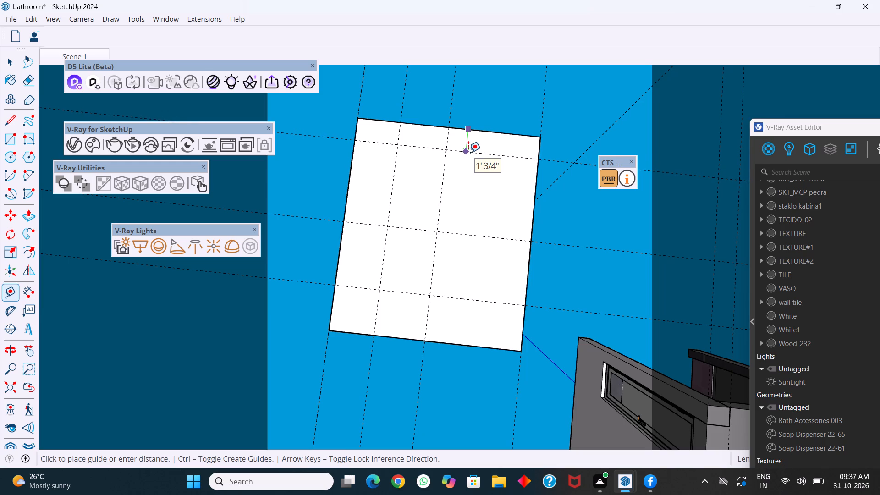
text(2')
key(Return)
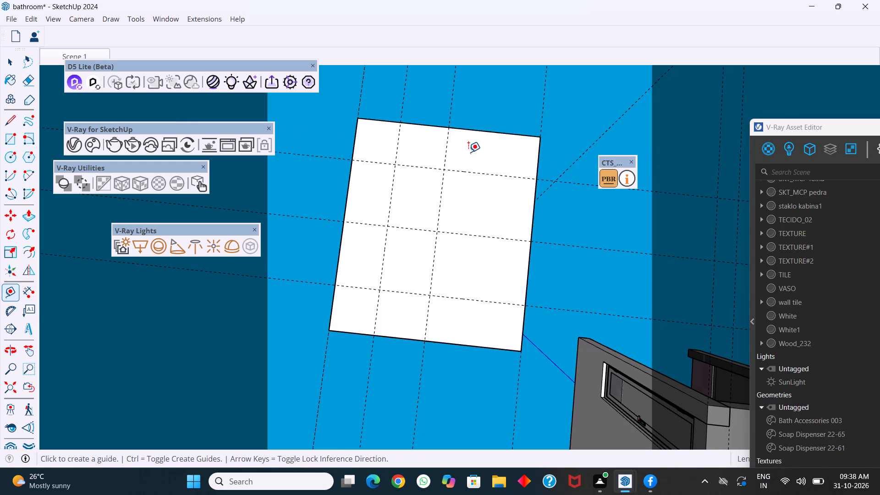
click(534, 204)
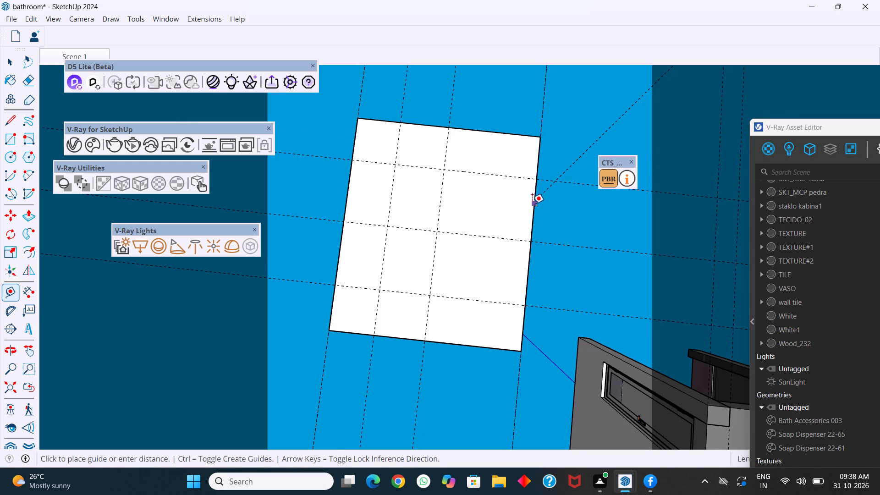
text(2')
key(Return)
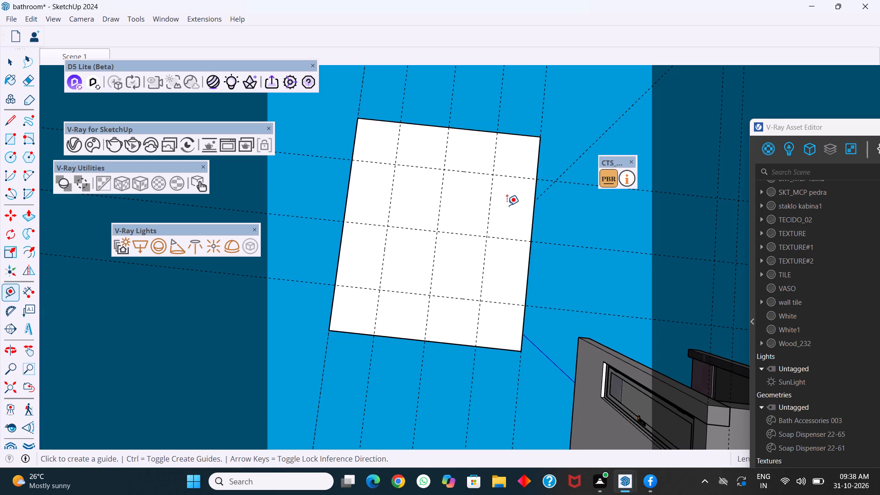
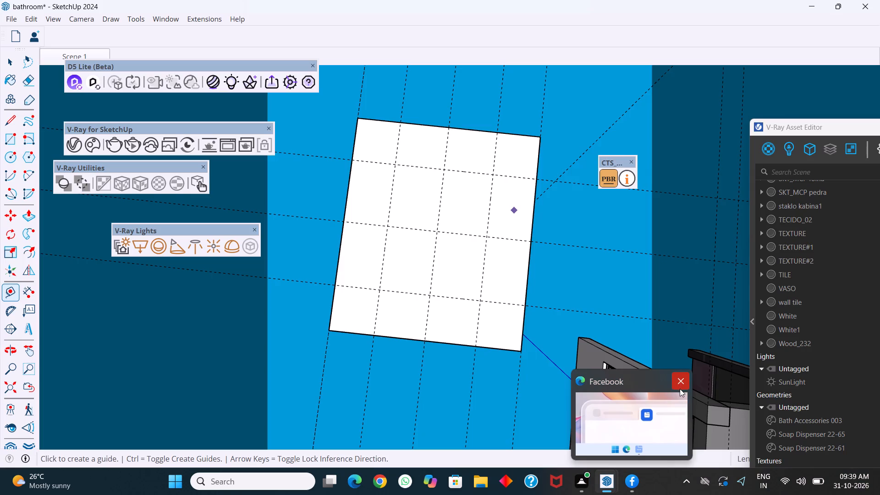
Close the Facebook window that is running in the background.
click(680, 389)
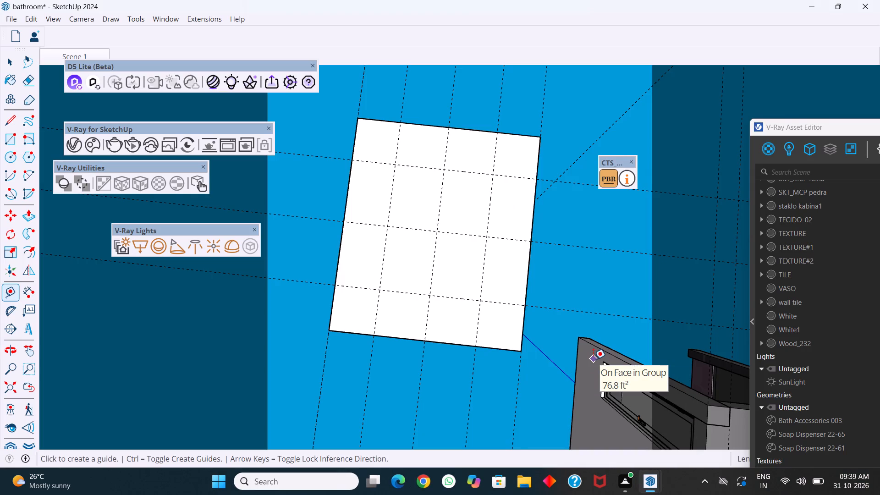
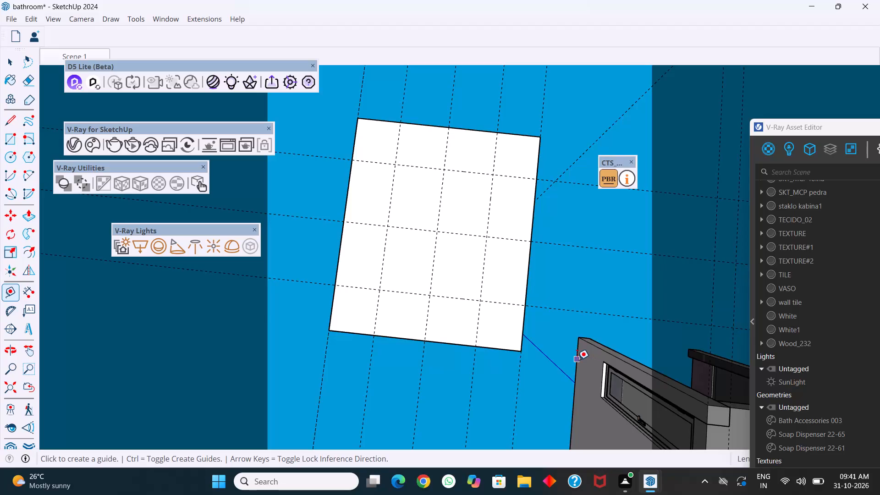
Start drawing a V-Ray rectangle light in the bathroom model.
click(143, 242)
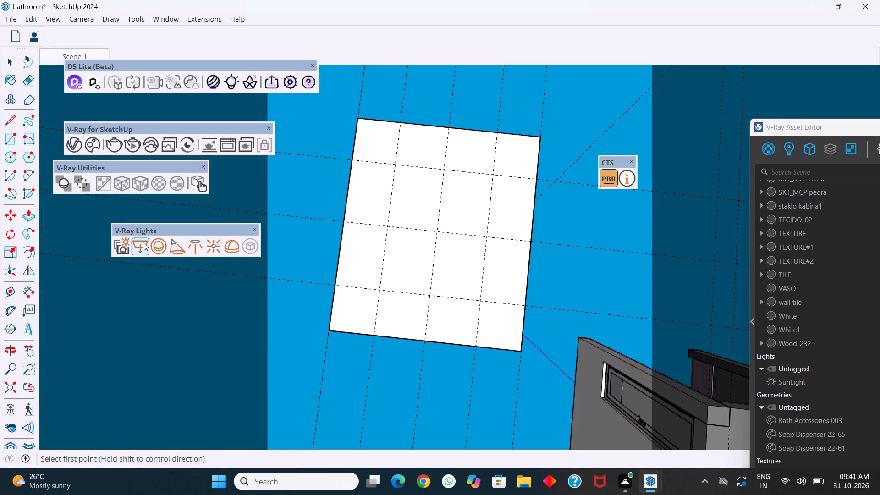
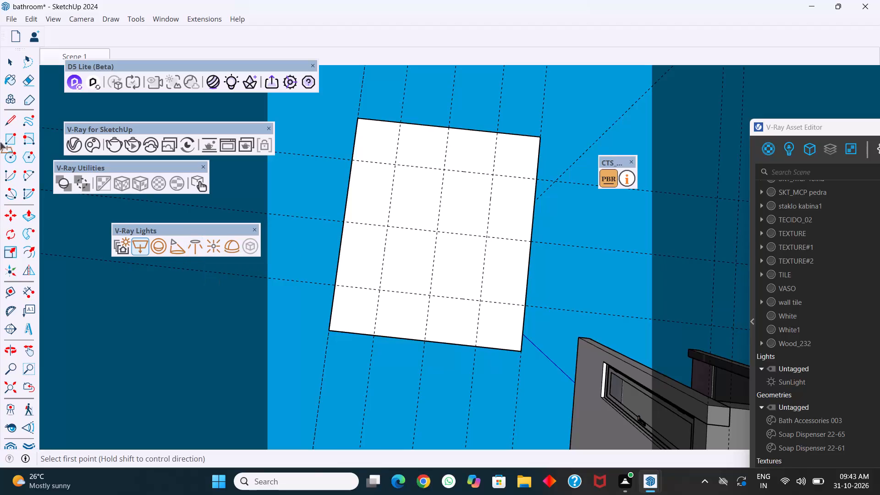
Draw a small V-Ray rectangle light around the first guide intersection near the corner of the white face.
click(140, 246)
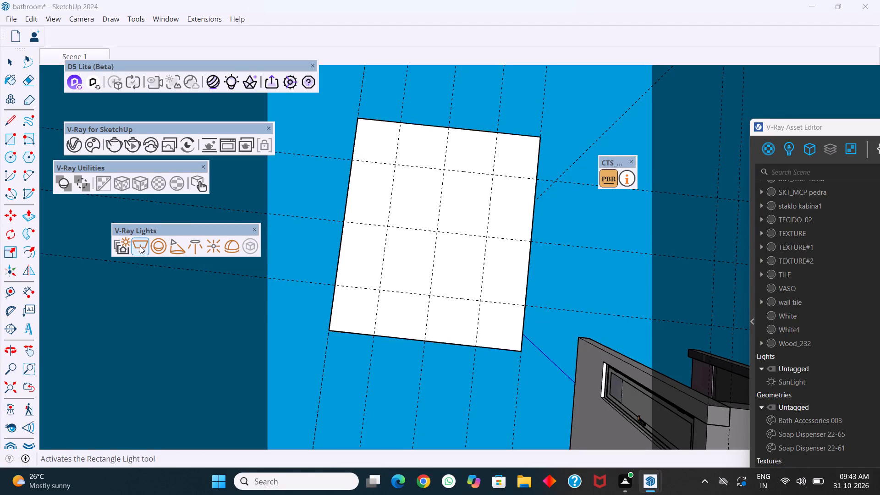
click(391, 156)
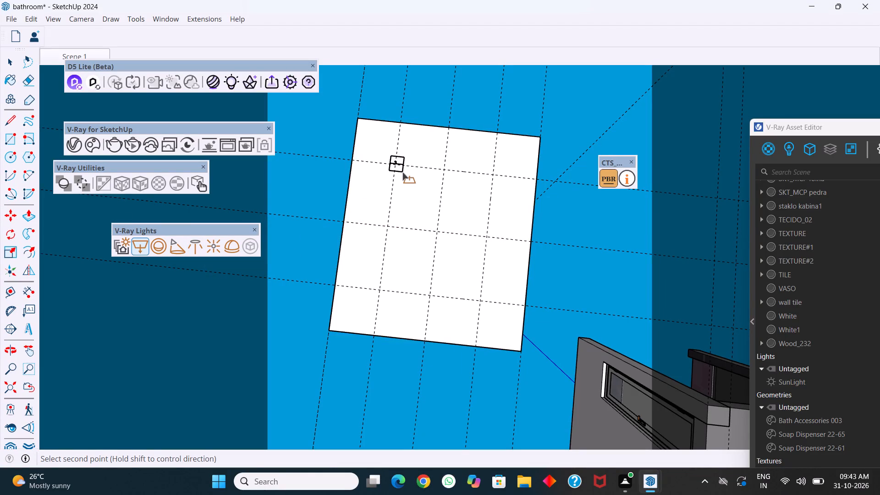
click(401, 174)
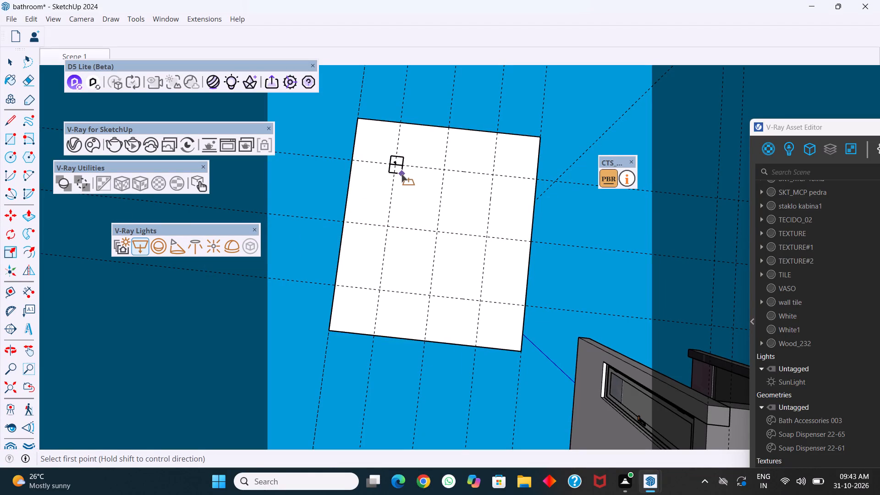
Move the rectangle light by its centre point so it snaps exactly onto the nearby guide intersection.
scroll(391, 164, up, 12)
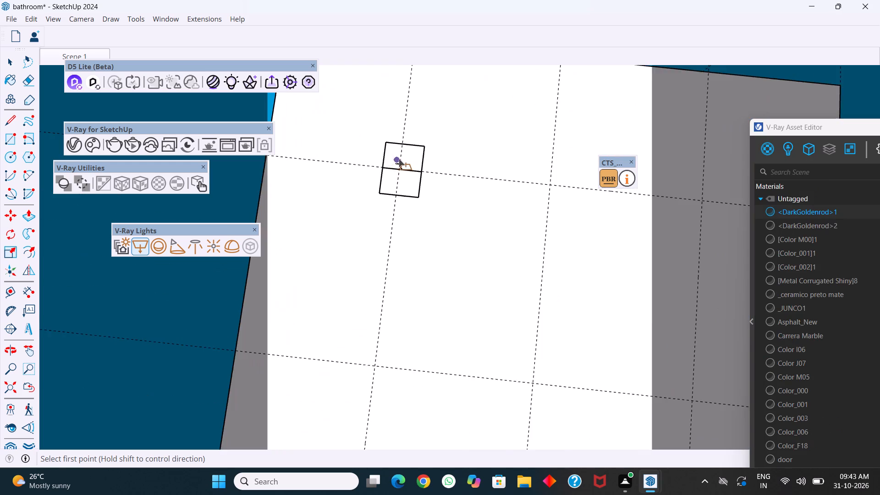
scroll(399, 159, up, 9)
middle_drag(397, 166, 395, 98)
middle_drag(421, 163, 425, 160)
scroll(422, 163, up, 1)
middle_drag(425, 160, 445, 112)
middle_drag(385, 219, 407, 139)
scroll(416, 212, up, 8)
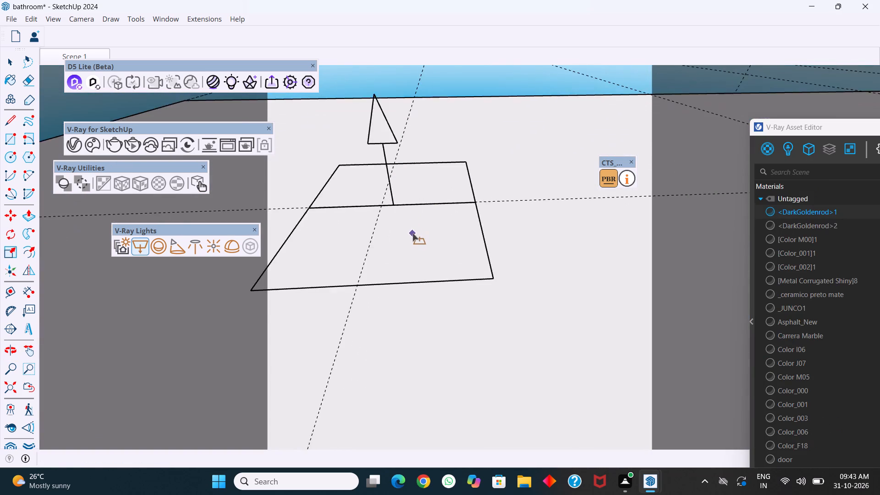
scroll(412, 233, up, 2)
scroll(466, 282, down, 1)
scroll(438, 164, down, 4)
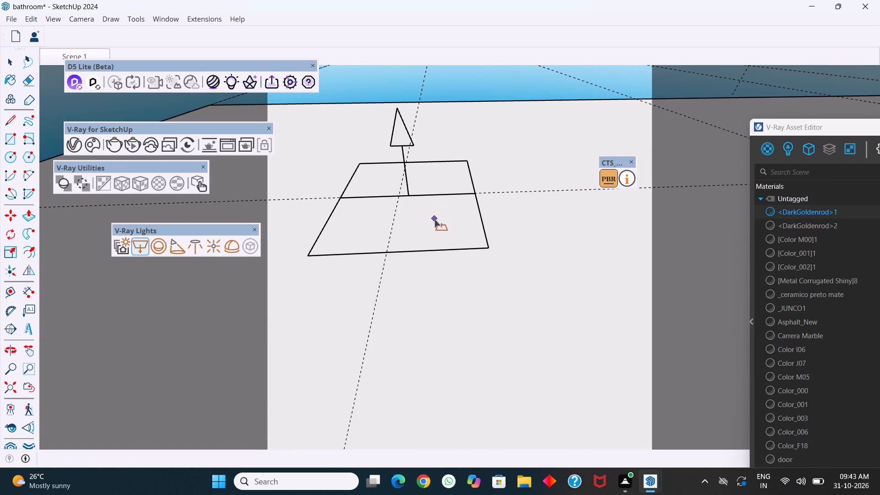
key(space)
click(407, 184)
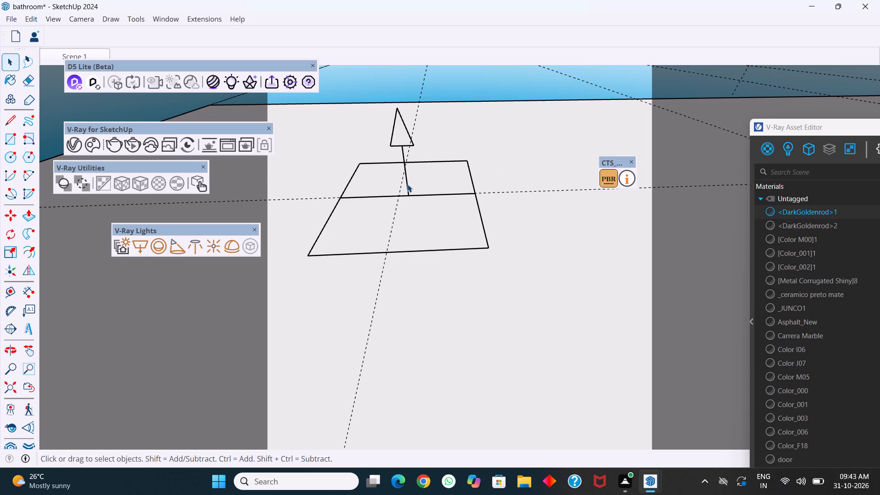
key(m)
scroll(414, 204, up, 4)
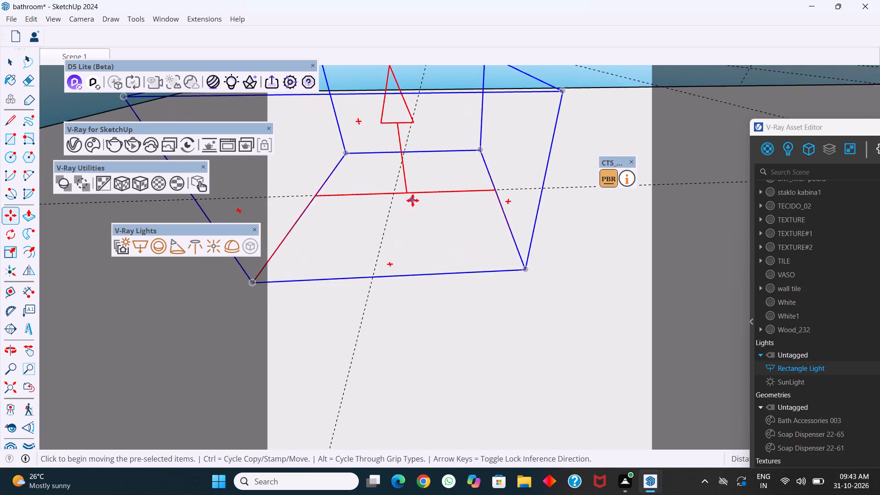
scroll(412, 200, up, 2)
click(405, 189)
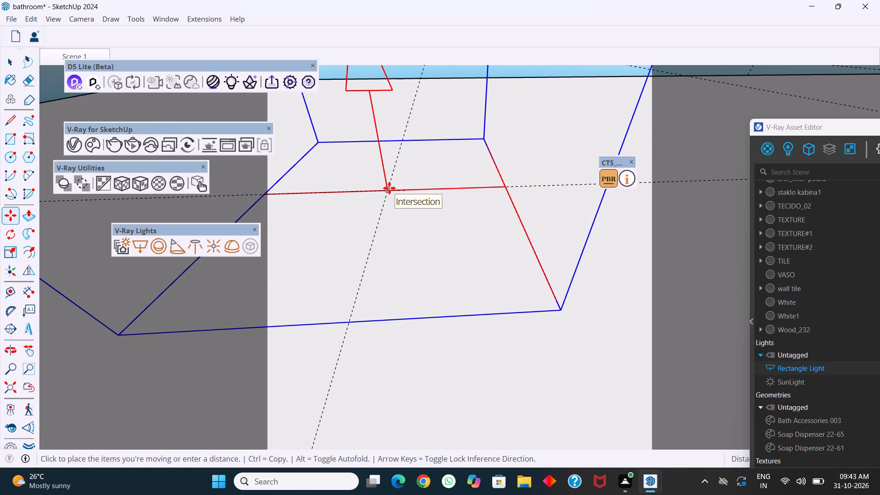
click(389, 188)
Change the rectangle light's shape to Disc in its V-Ray parameters.
scroll(408, 225, down, 15)
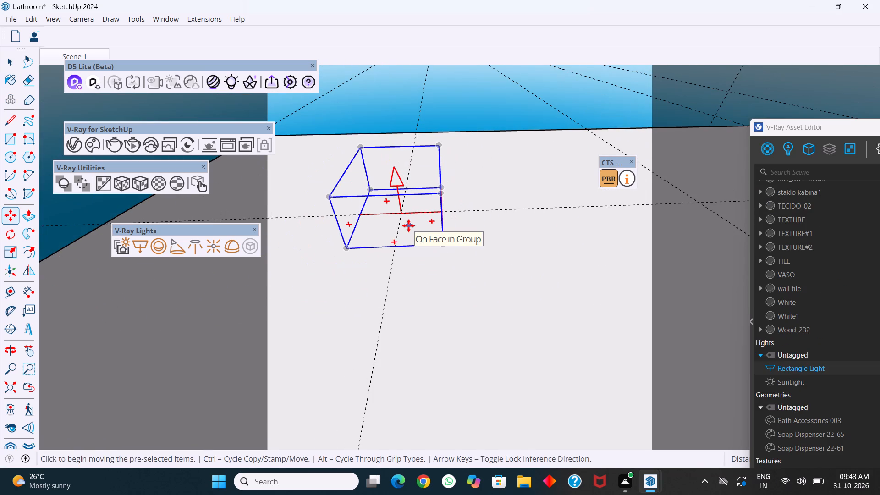
scroll(408, 225, down, 3)
middle_drag(415, 231, 429, 368)
middle_drag(429, 256, 428, 296)
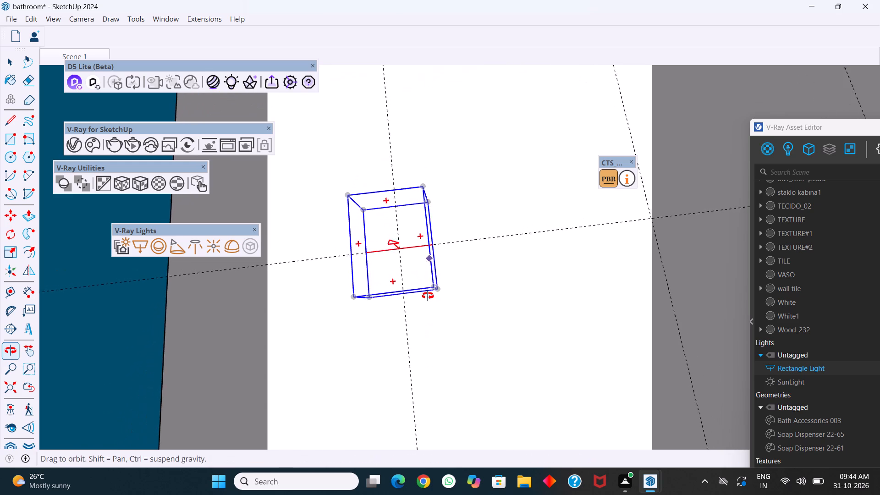
middle_drag(428, 296, 402, 319)
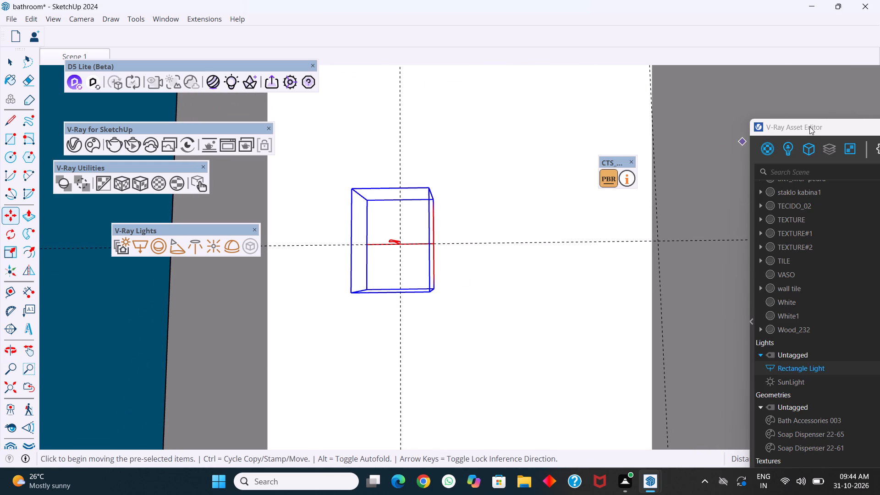
drag(809, 126, 690, 55)
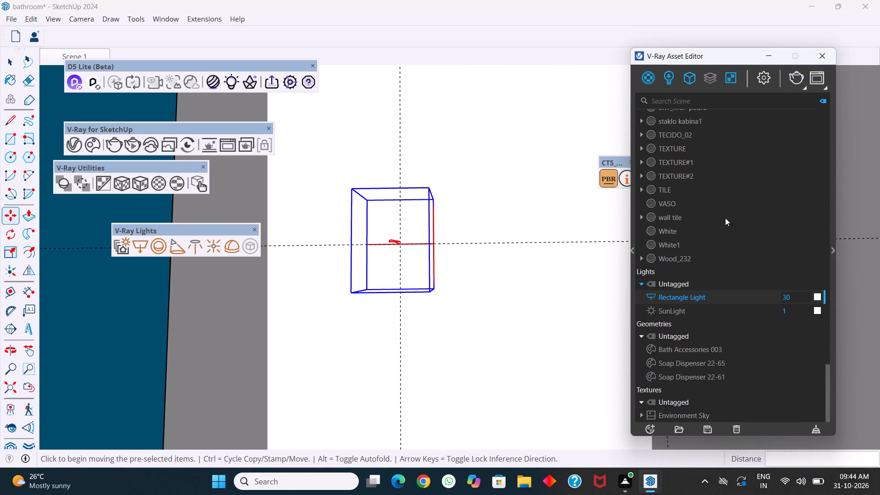
drag(731, 49, 674, 44)
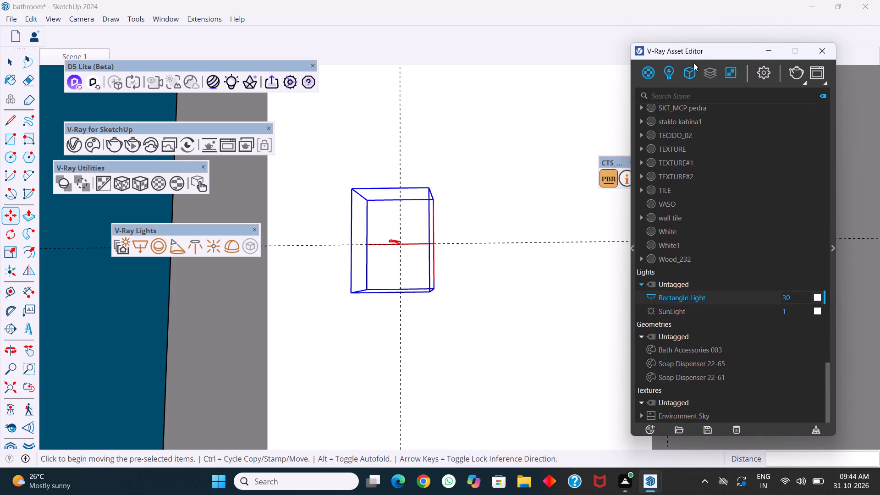
drag(705, 53, 634, 29)
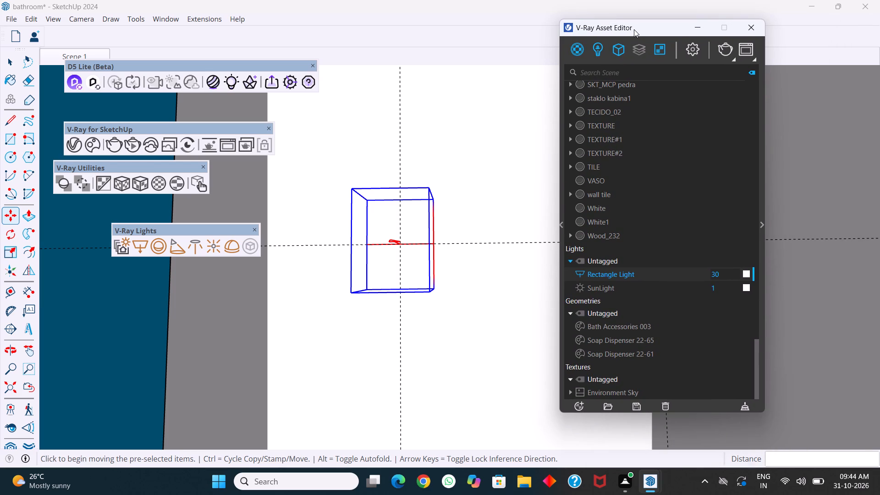
click(762, 225)
drag(748, 26, 676, 12)
click(810, 259)
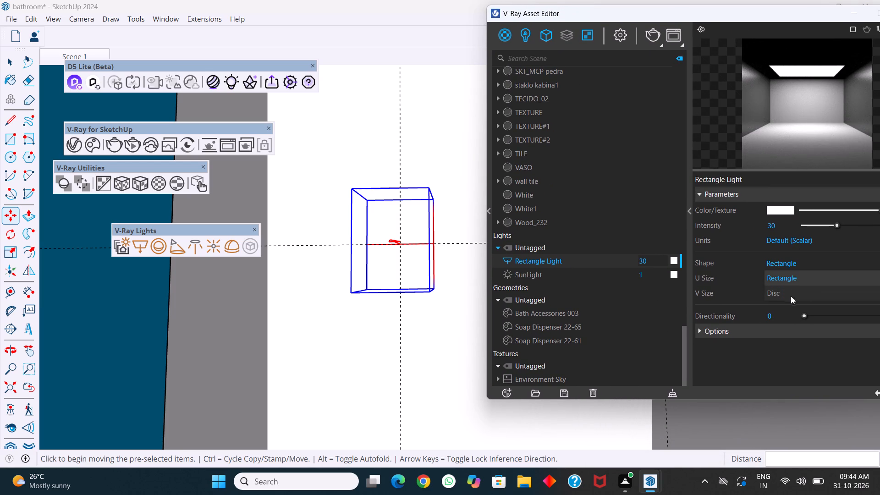
click(791, 297)
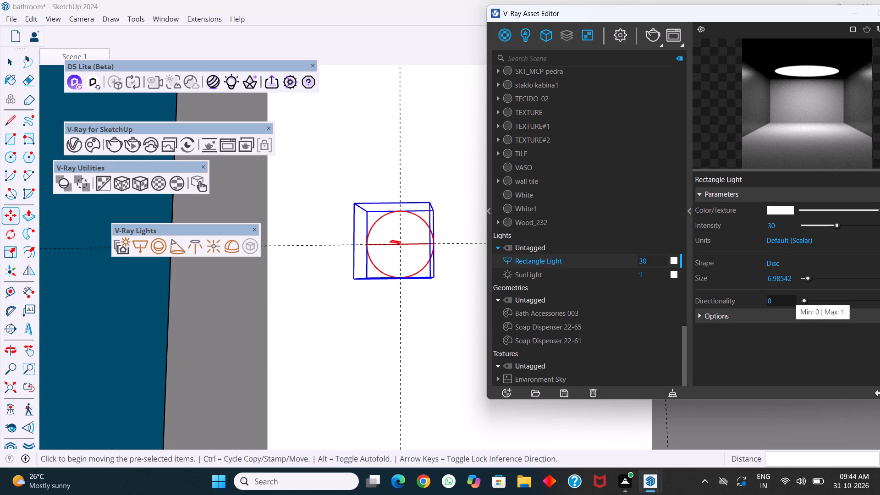
drag(692, 11, 865, 110)
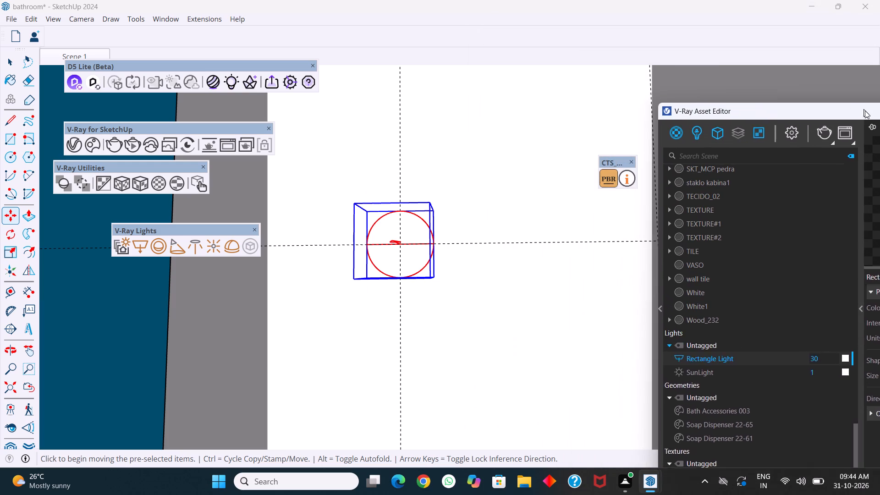
drag(865, 110, 879, 135)
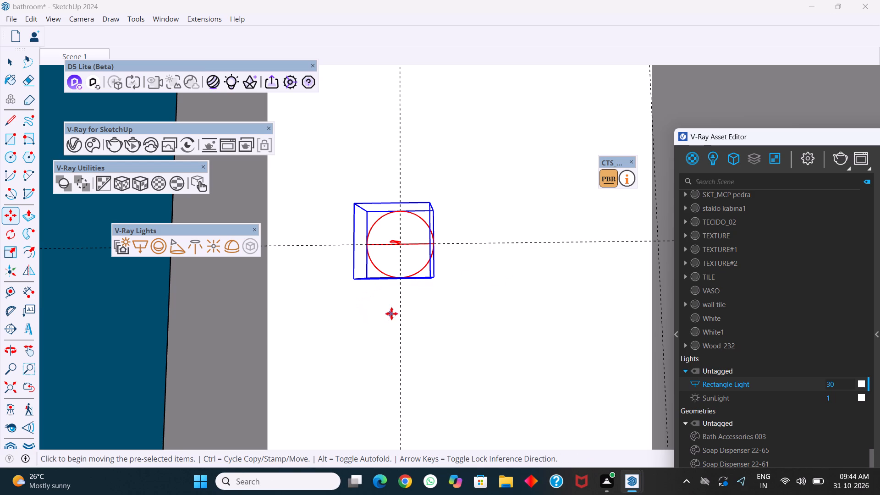
Move the disc light along the guide toward the face's near edge, clear of the guide intersection.
click(434, 277)
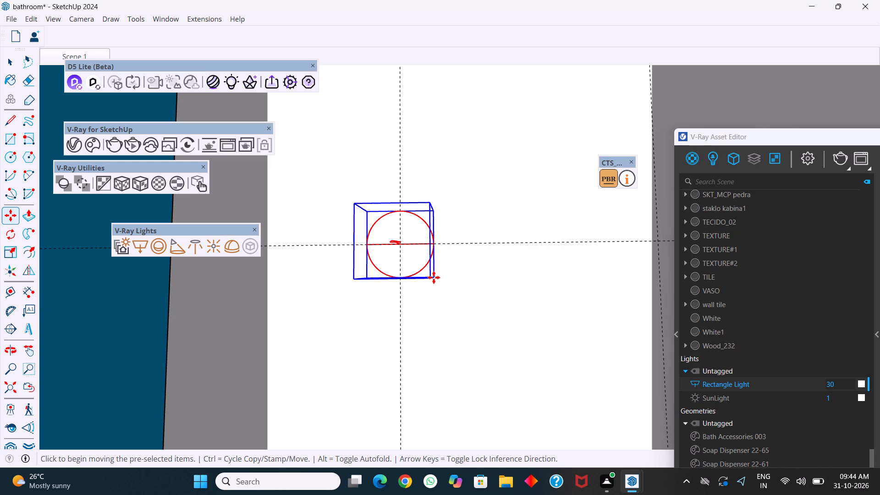
click(435, 148)
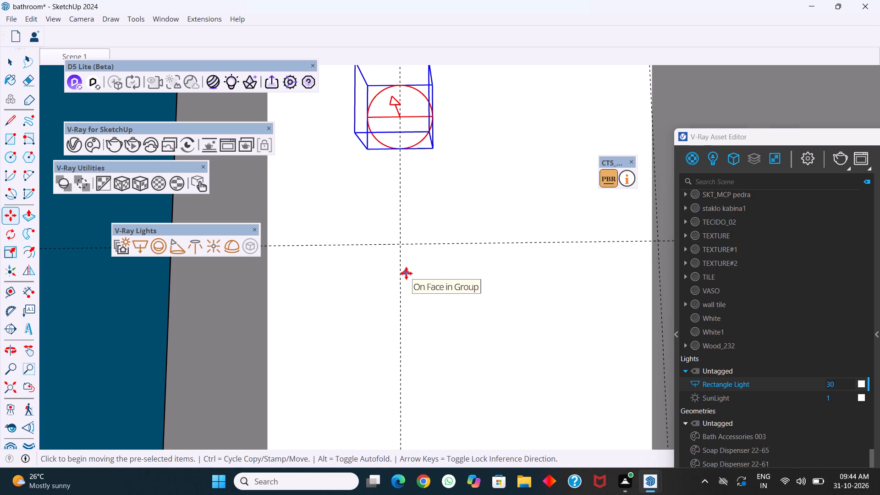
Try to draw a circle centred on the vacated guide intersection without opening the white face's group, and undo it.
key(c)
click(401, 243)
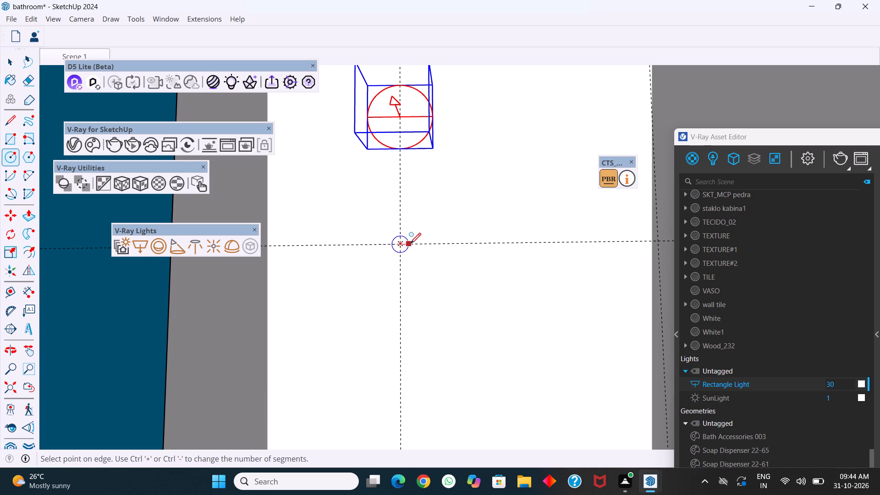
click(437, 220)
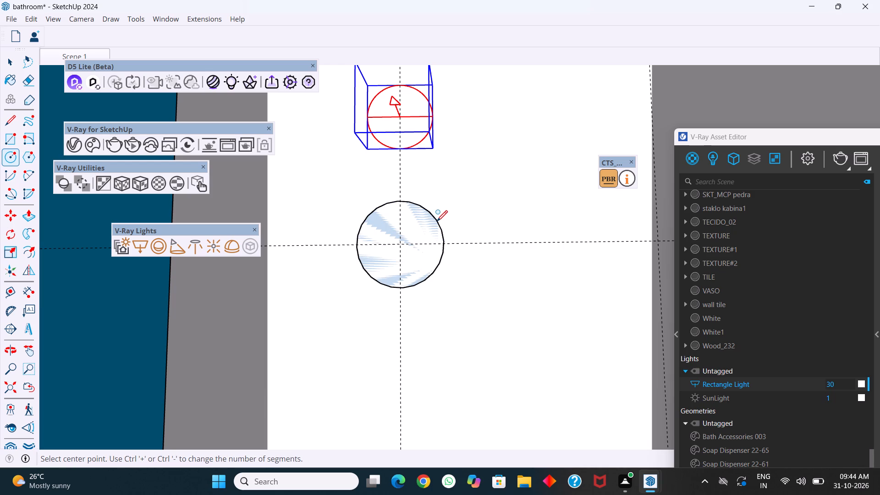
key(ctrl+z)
Open the white face's group for editing and draw a 40-segment circle on the face, centred on the guide intersection.
key(space)
triple_click(437, 221)
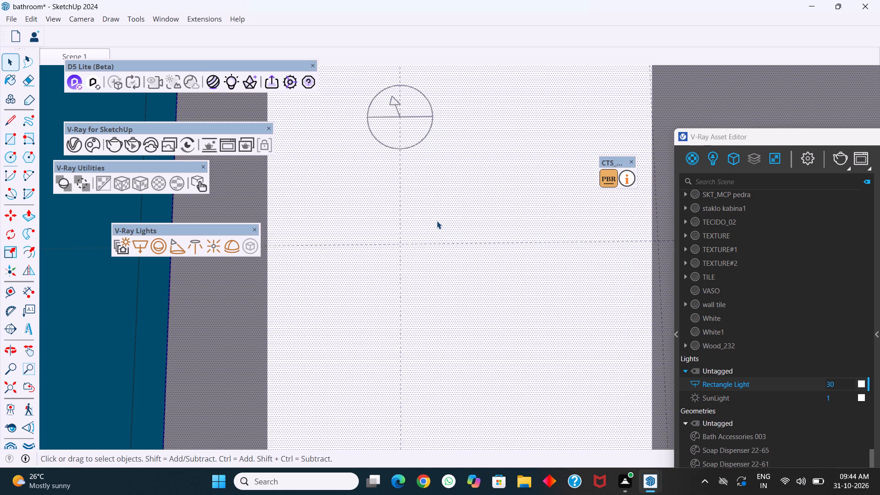
click(425, 238)
key(c)
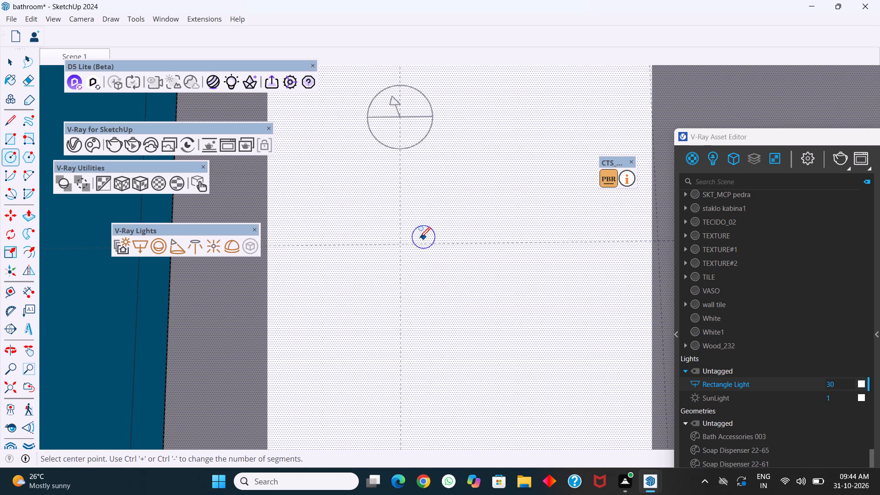
click(402, 243)
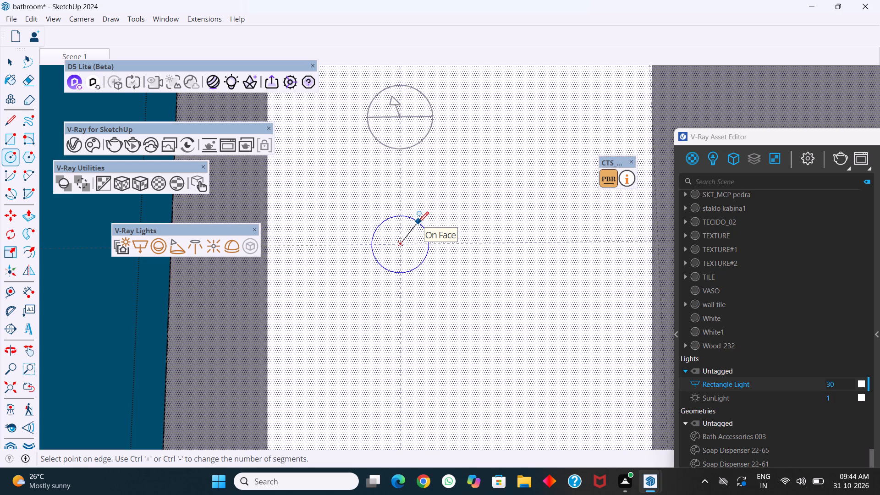
click(427, 214)
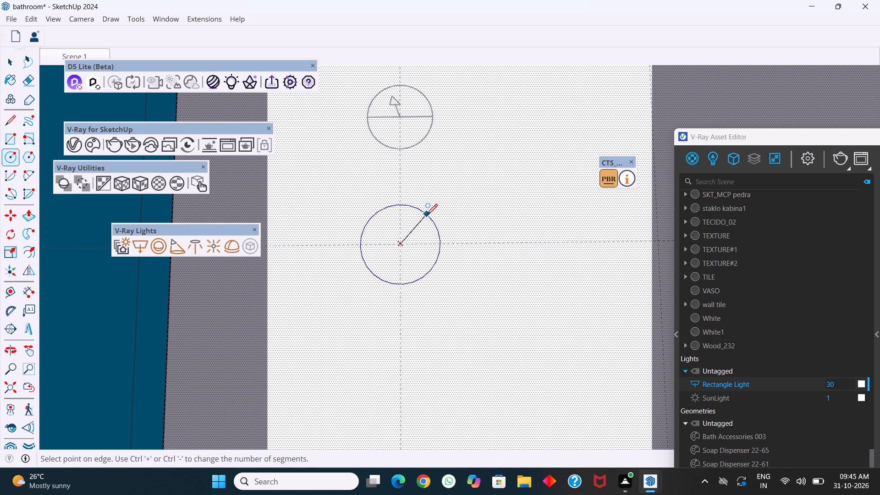
text(40s)
key(Return)
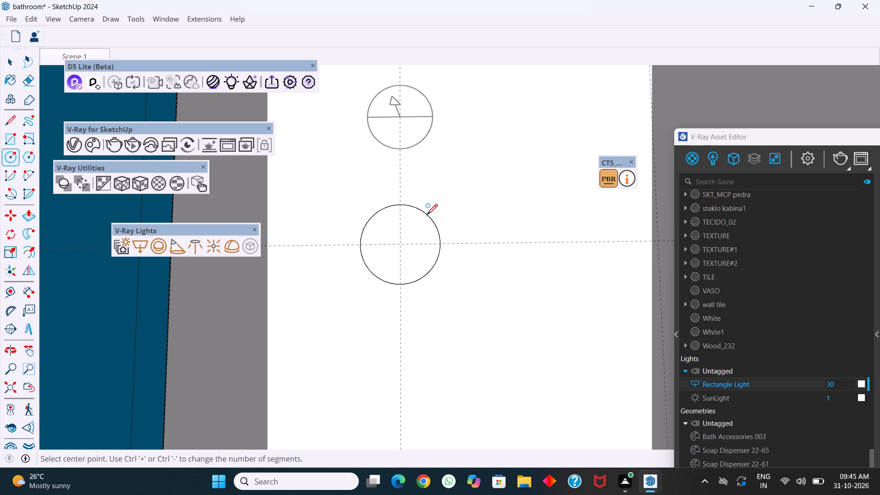
Offset the circle inward by 1 to form a concentric ring.
key(space)
click(422, 226)
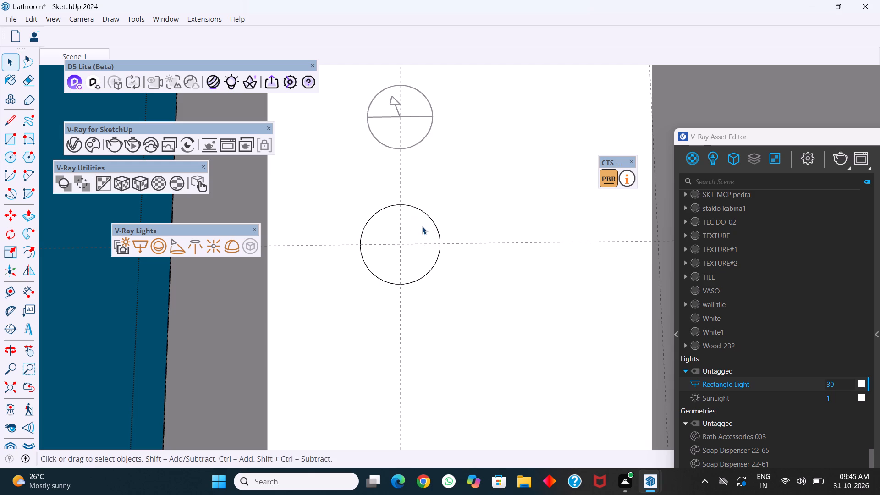
key(f)
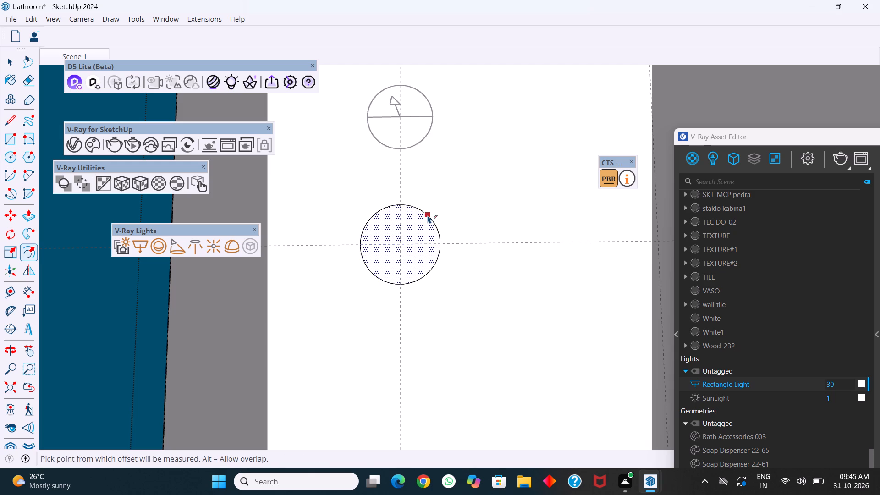
click(428, 215)
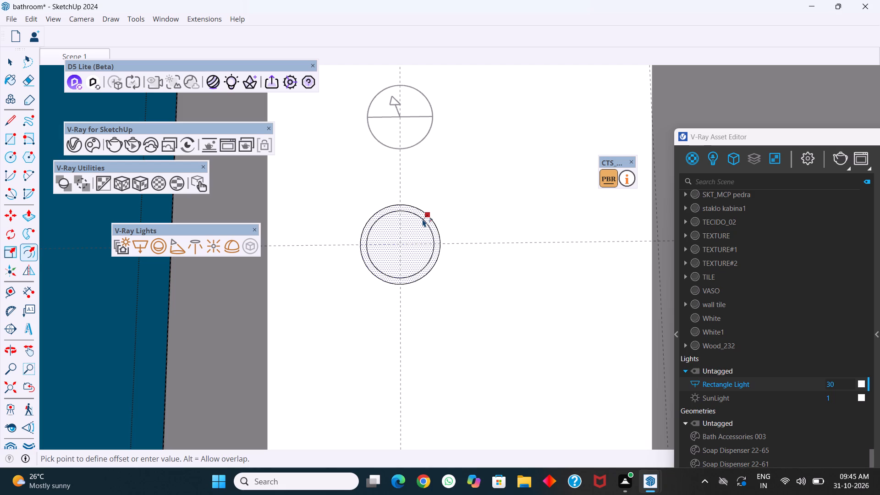
key(1)
key(Return)
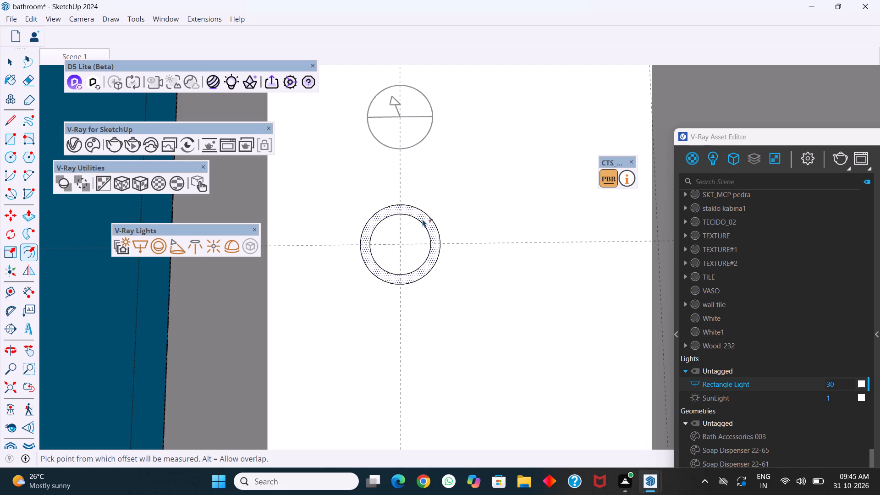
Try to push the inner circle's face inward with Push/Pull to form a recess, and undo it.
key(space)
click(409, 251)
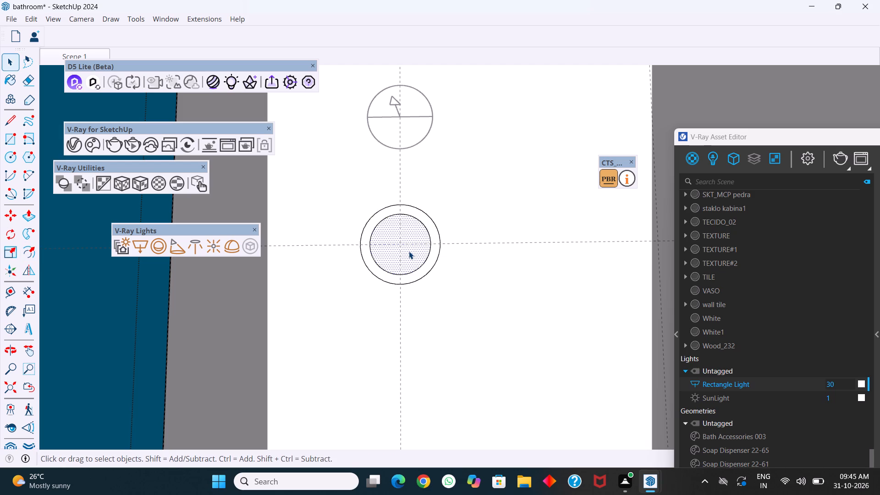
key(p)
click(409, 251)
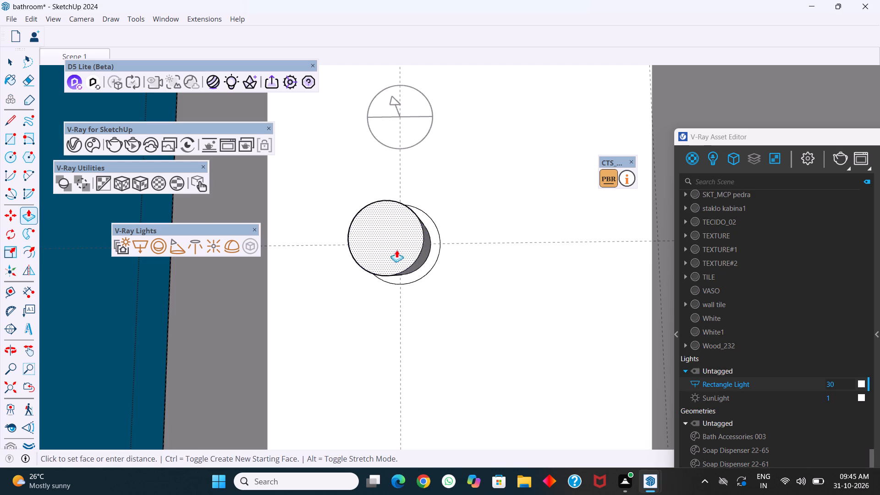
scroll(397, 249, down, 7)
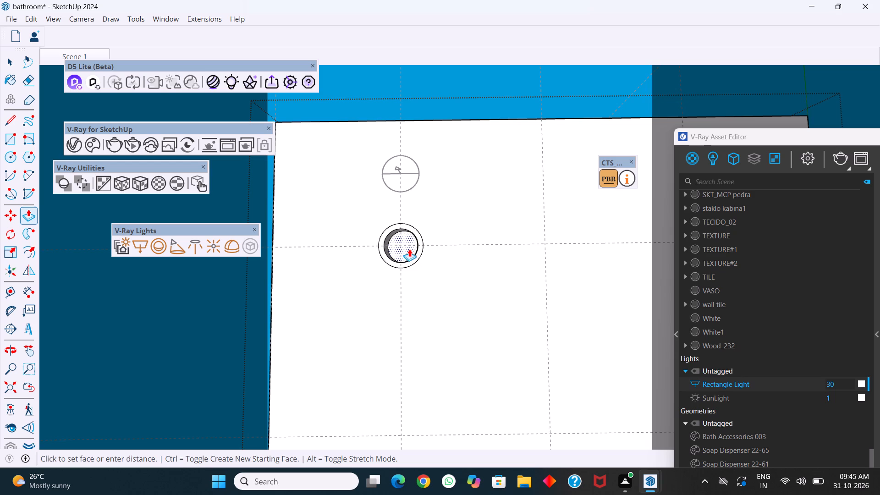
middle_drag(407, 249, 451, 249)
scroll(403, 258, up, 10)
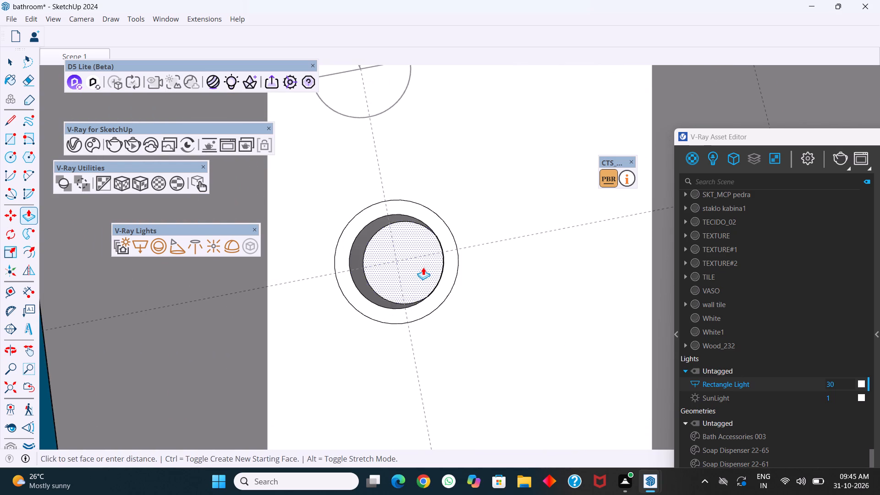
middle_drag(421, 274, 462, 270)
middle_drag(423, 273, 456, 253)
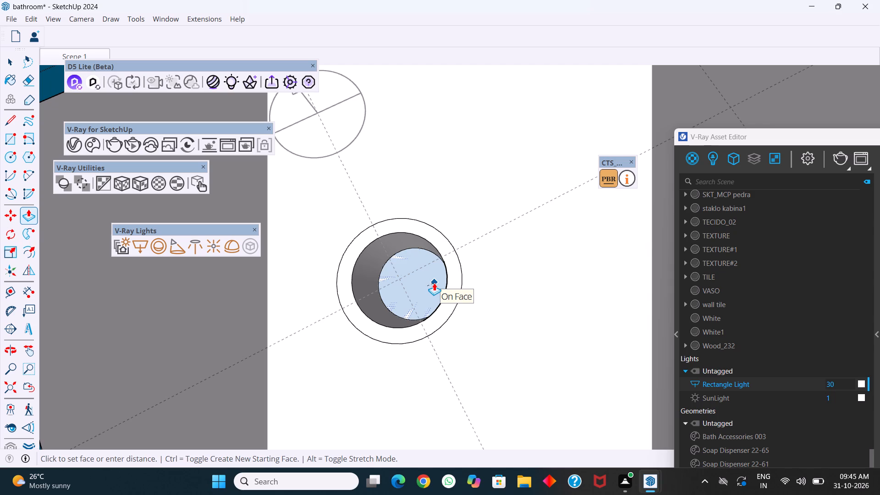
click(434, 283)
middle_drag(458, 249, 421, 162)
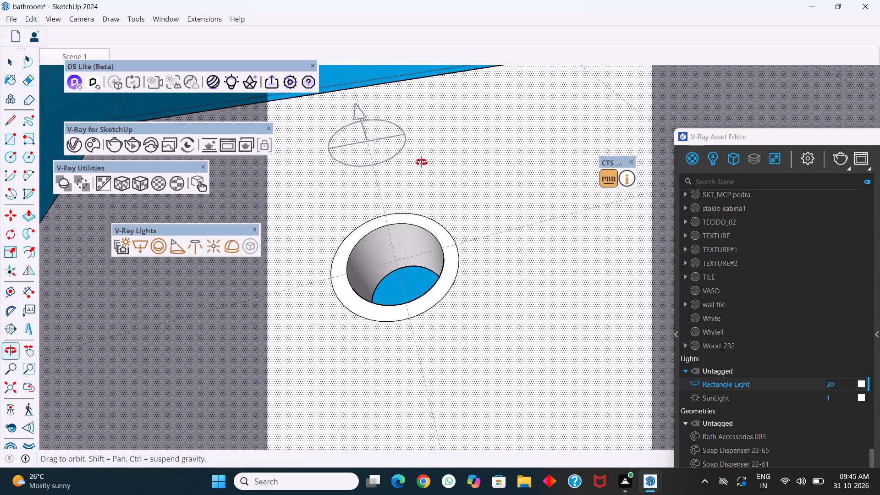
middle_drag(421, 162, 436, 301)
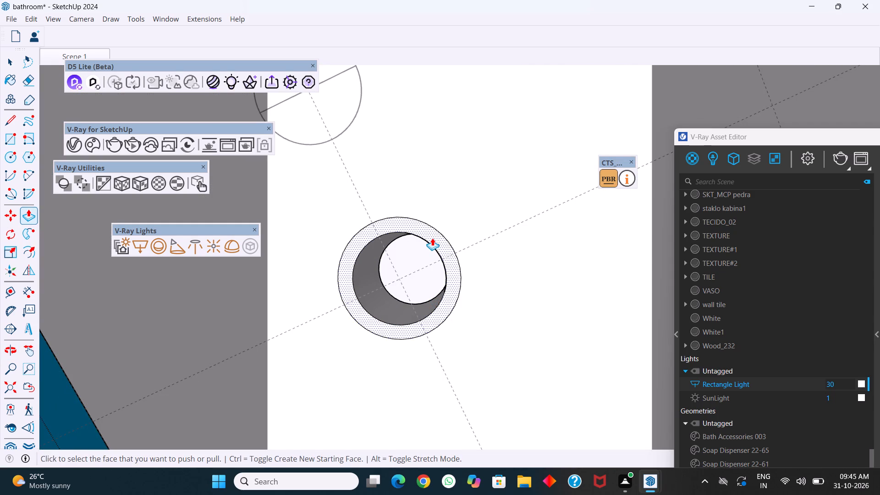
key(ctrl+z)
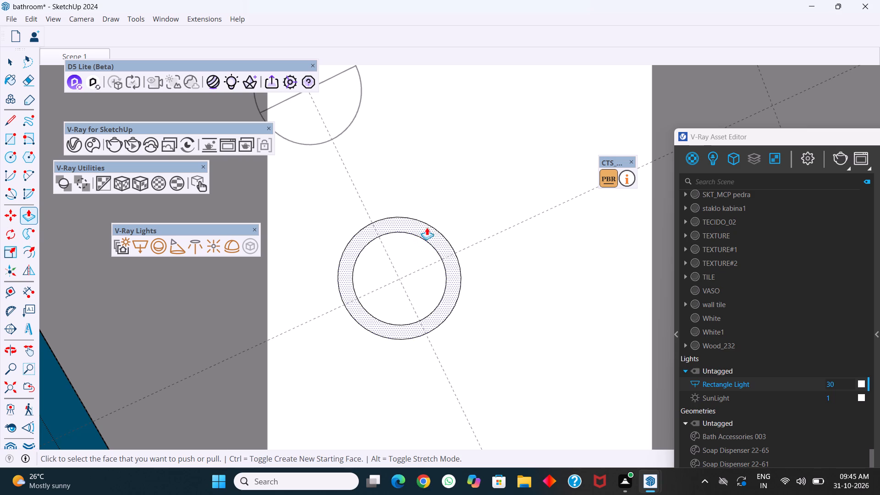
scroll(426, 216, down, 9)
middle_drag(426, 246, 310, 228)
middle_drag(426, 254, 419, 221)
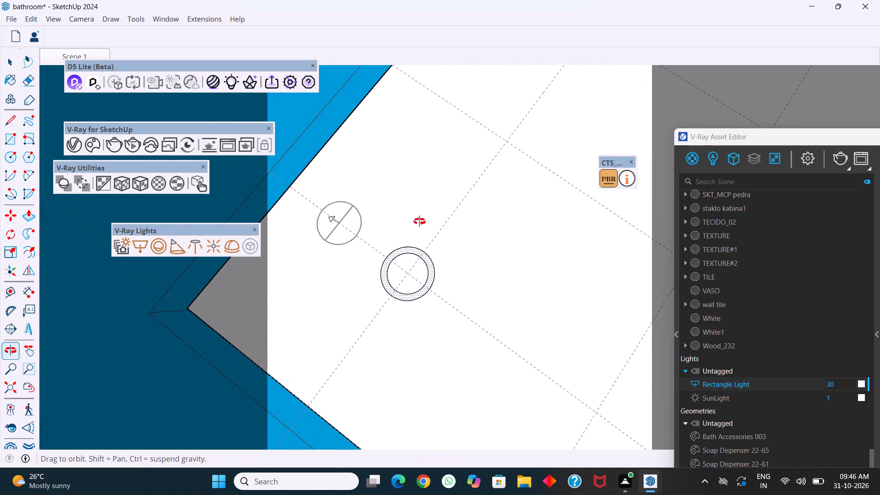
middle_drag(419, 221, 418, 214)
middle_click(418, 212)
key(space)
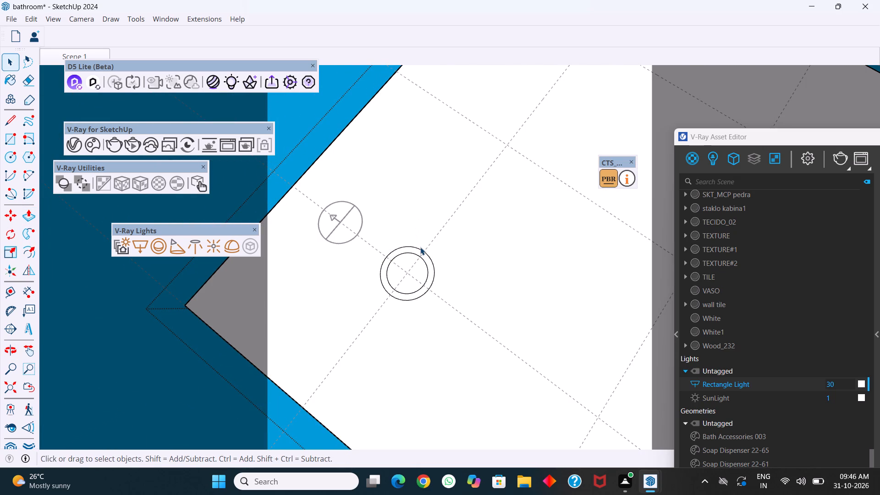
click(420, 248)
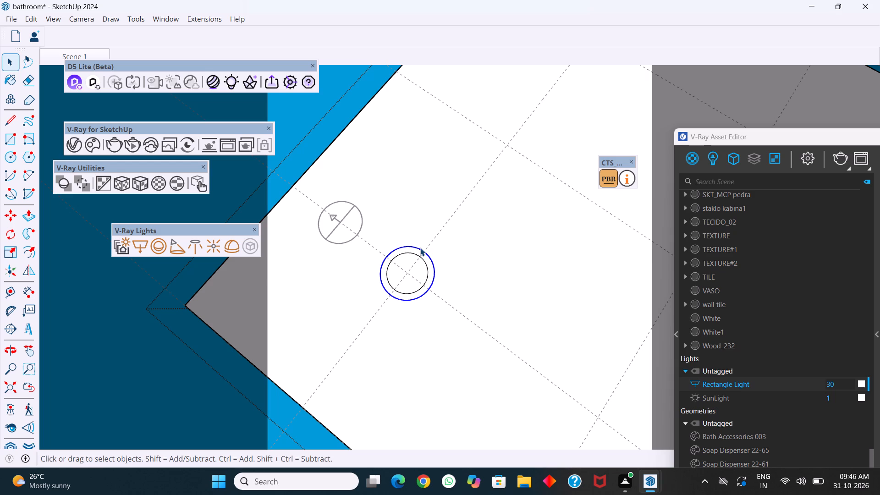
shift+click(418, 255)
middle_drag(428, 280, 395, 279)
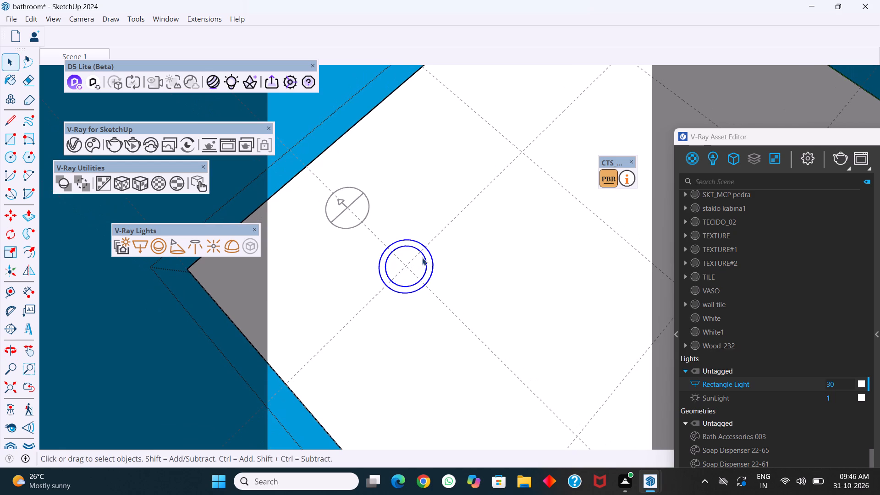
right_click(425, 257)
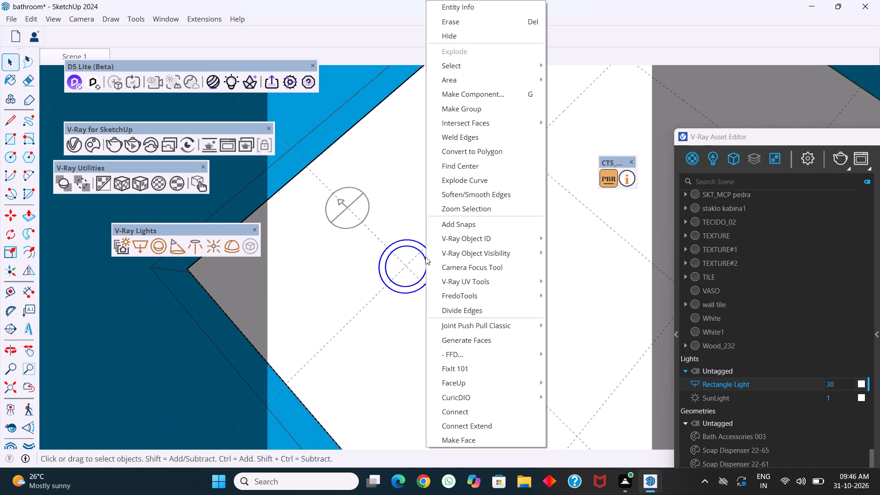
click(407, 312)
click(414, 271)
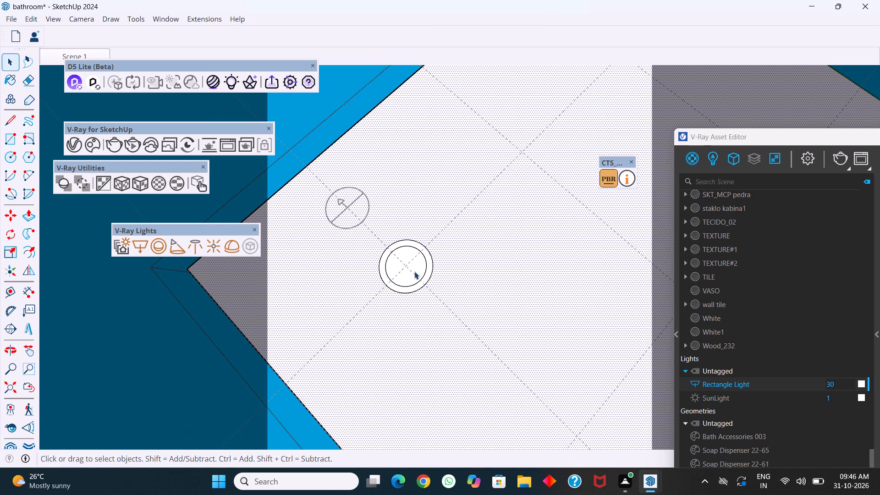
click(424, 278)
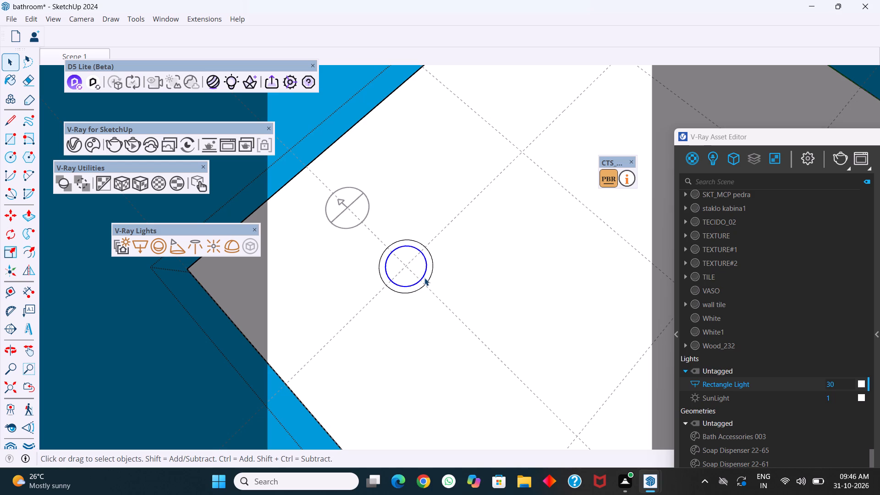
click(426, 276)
Make both concentric circles and their faces into a component, with gluing set to Any and cut opening enabled.
scroll(428, 262, up, 1)
middle_drag(434, 303, 393, 203)
middle_drag(453, 291, 365, 274)
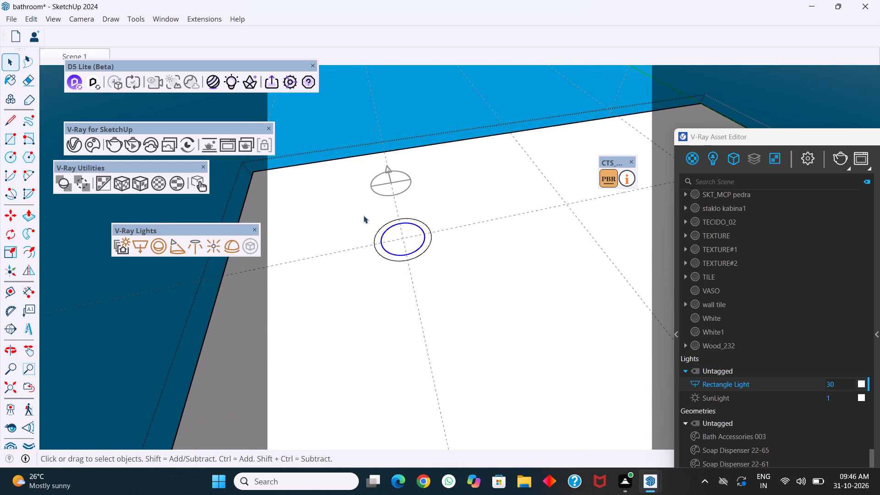
drag(362, 208, 466, 286)
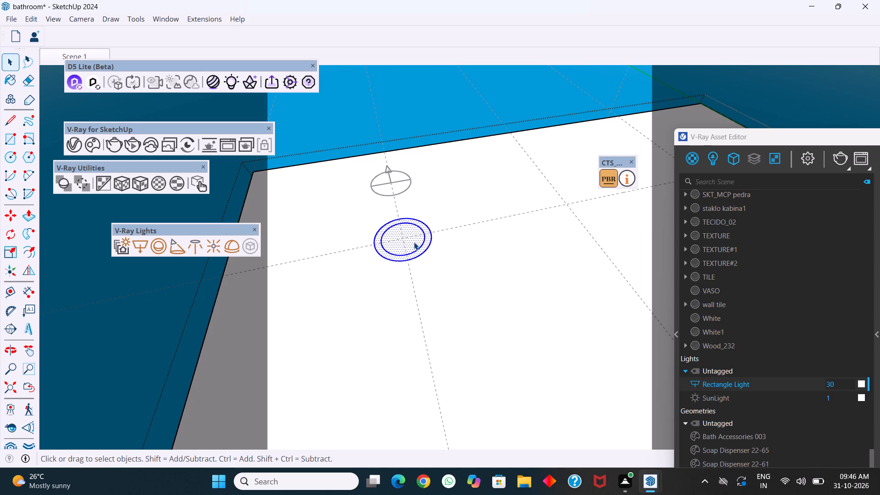
right_click(414, 242)
click(470, 93)
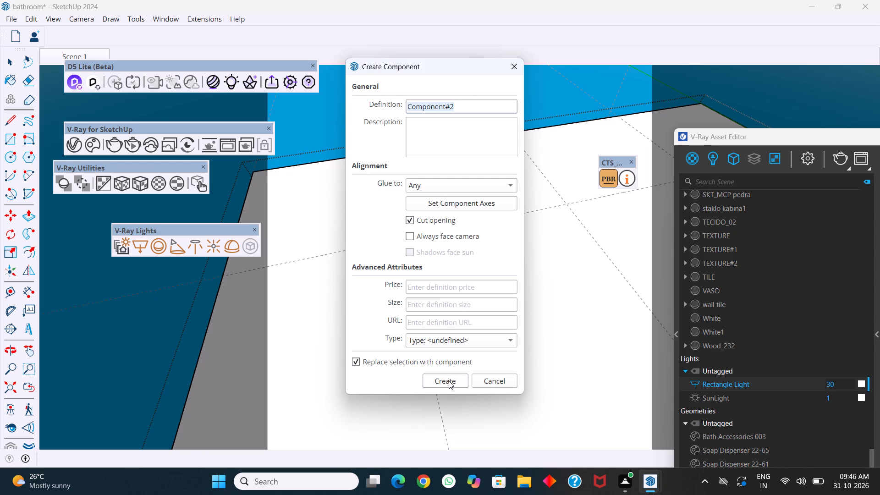
click(449, 381)
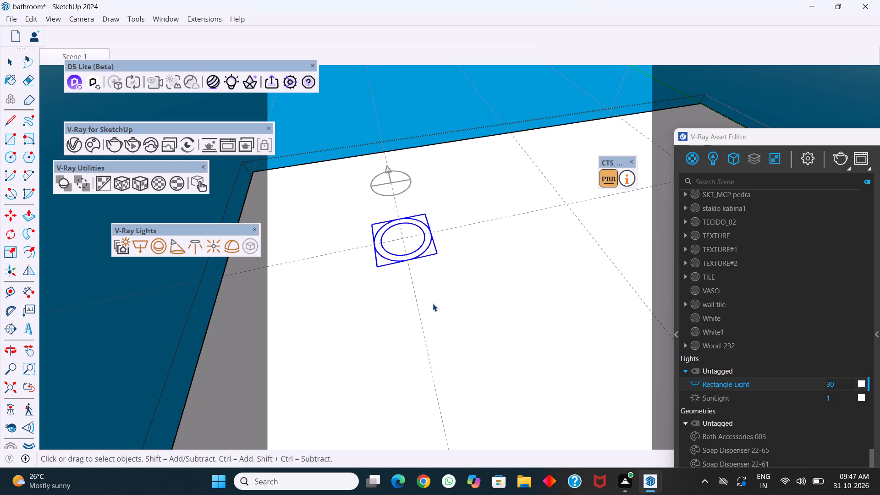
Copy the ring component by its centre along the red axis to the third guide intersection in the same row.
scroll(432, 303, down, 3)
scroll(387, 294, down, 7)
scroll(536, 314, down, 2)
middle_drag(536, 314, 518, 281)
middle_drag(518, 299, 489, 329)
middle_drag(430, 275, 402, 275)
key(m)
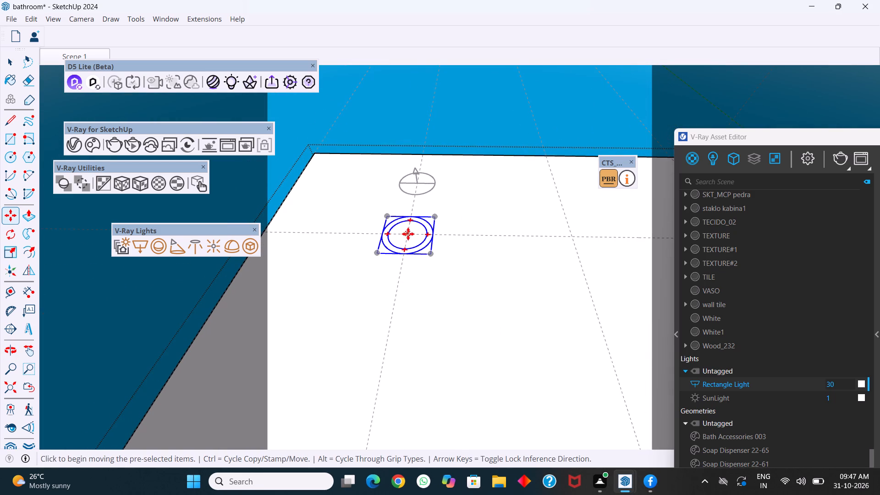
click(407, 233)
scroll(385, 257, down, 2)
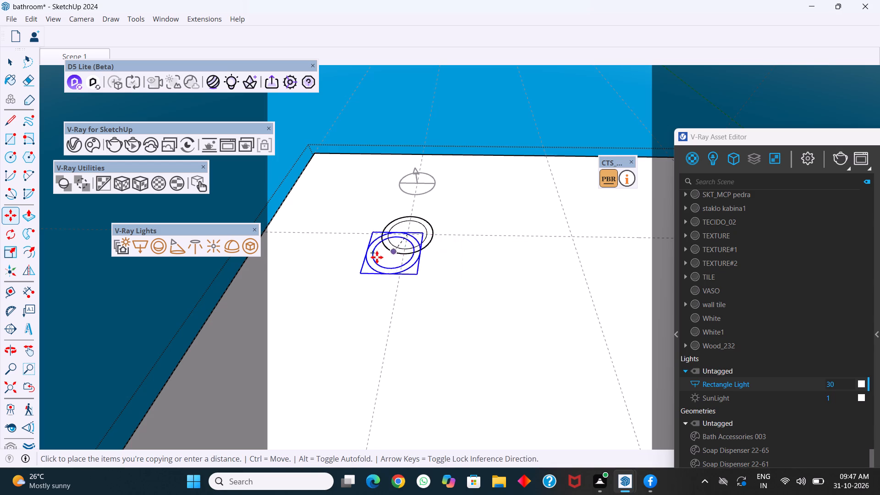
scroll(377, 257, down, 1)
key(Left)
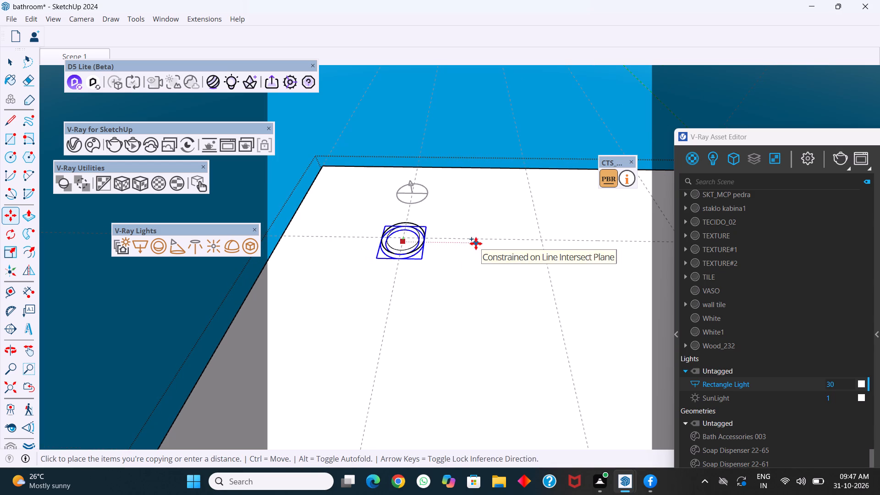
key(Right)
scroll(540, 251, down, 9)
scroll(555, 260, up, 4)
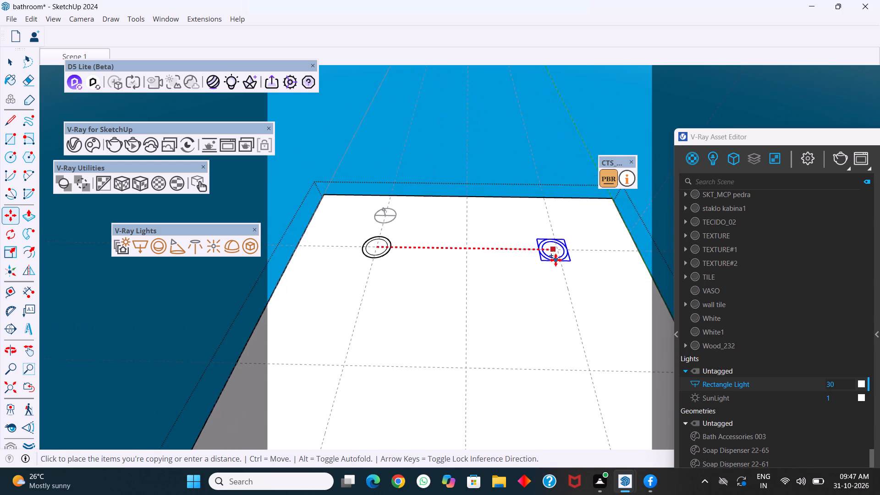
scroll(555, 260, up, 8)
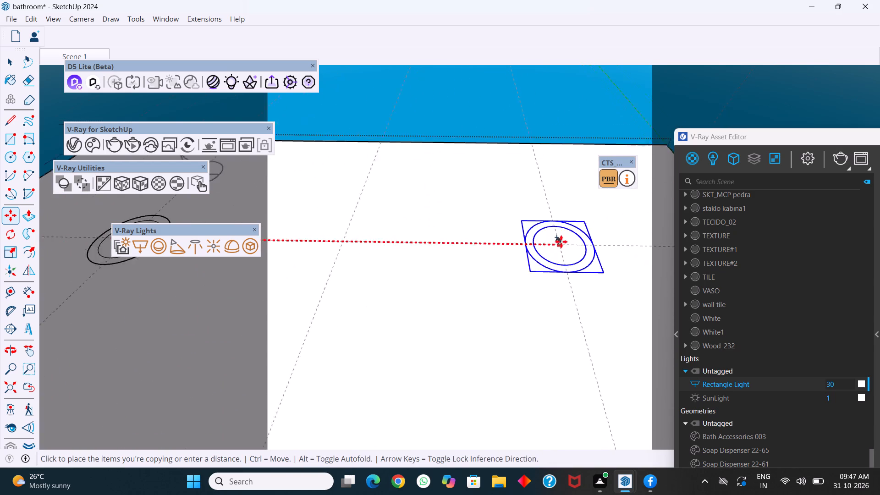
scroll(561, 242, up, 17)
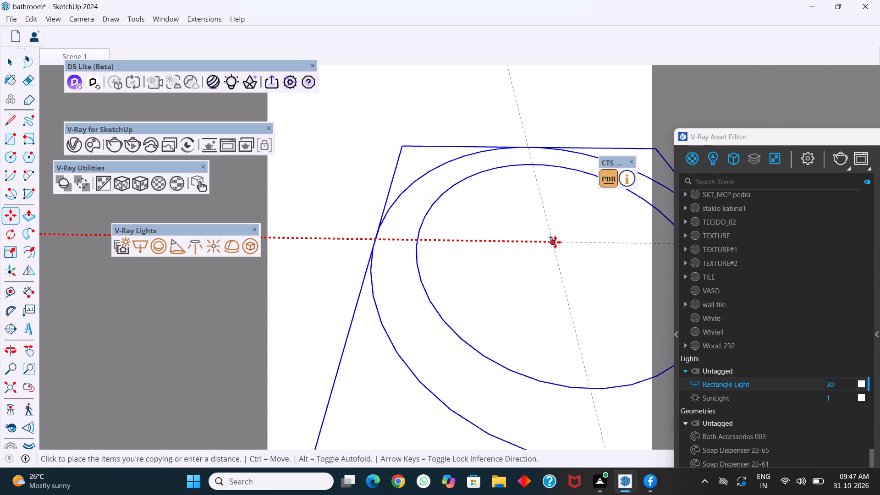
scroll(555, 242, up, 17)
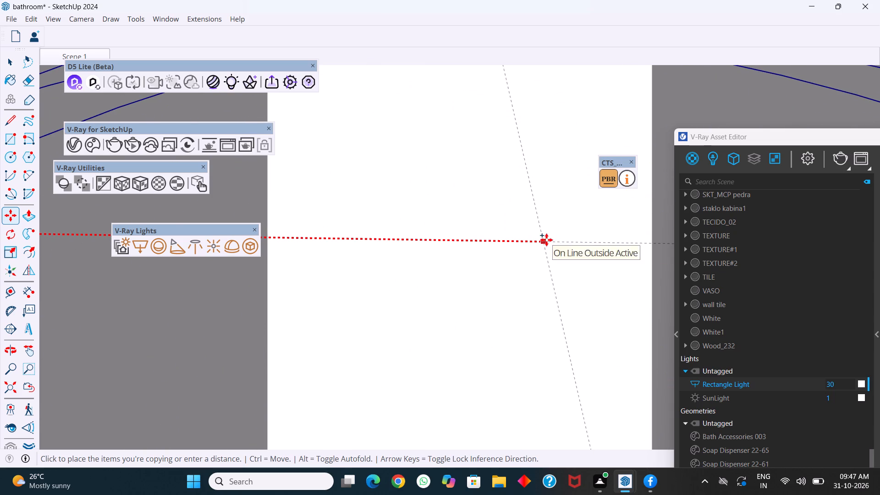
click(544, 242)
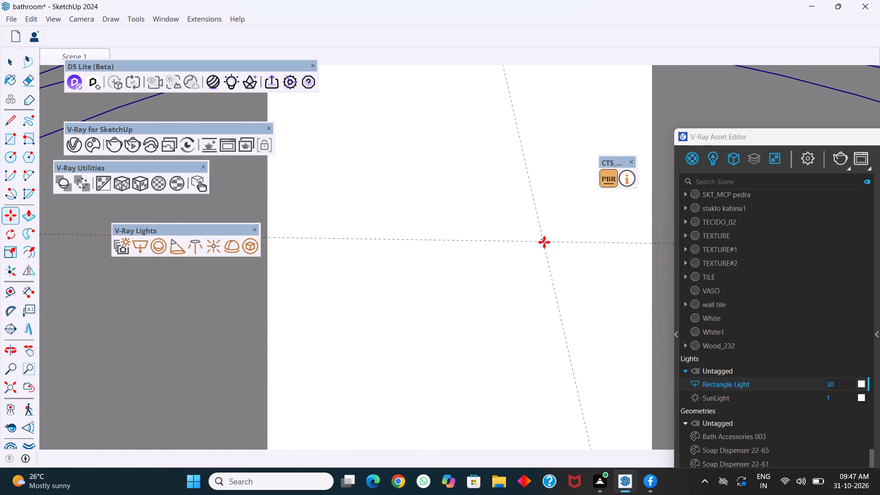
Divide the copy distance by 2 to place another ring component at the middle guide intersection.
scroll(544, 242, down, 20)
scroll(544, 242, down, 7)
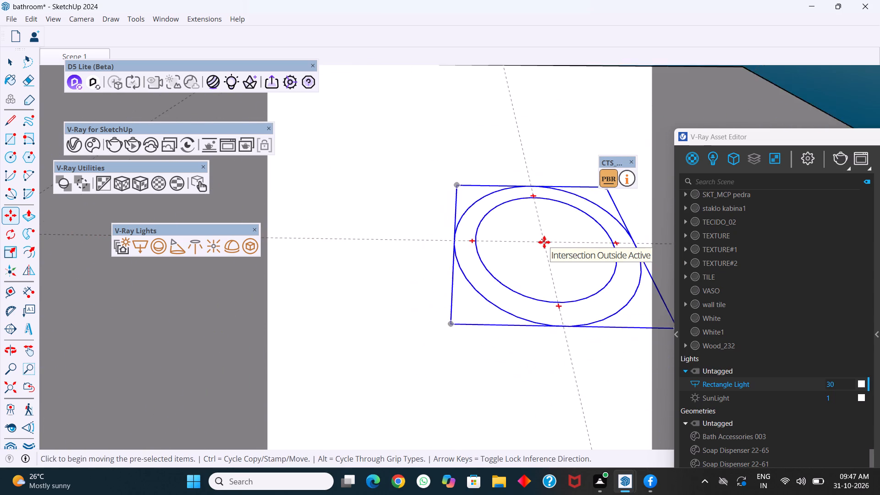
scroll(544, 242, down, 8)
text(2/)
key(Return)
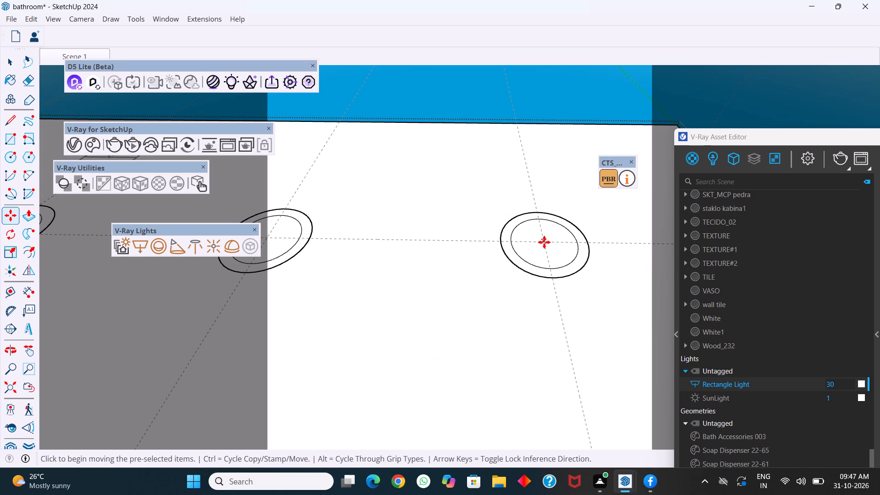
scroll(606, 236, down, 19)
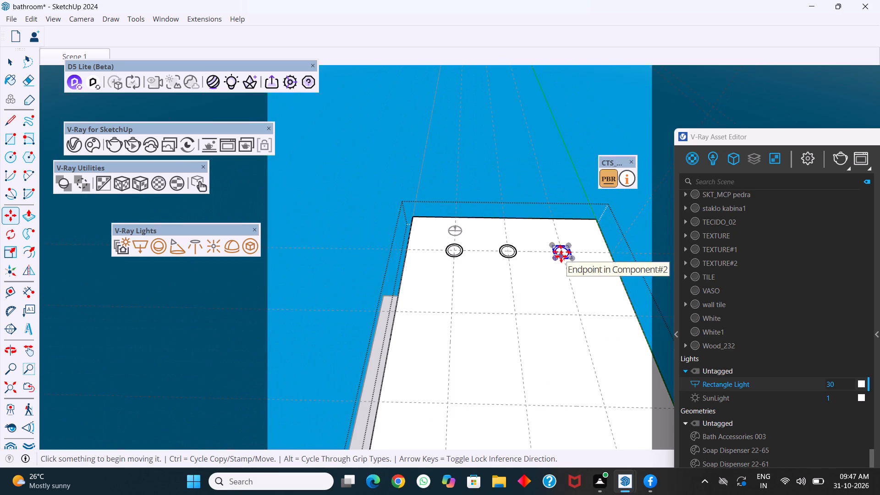
scroll(563, 247, up, 8)
scroll(562, 255, down, 3)
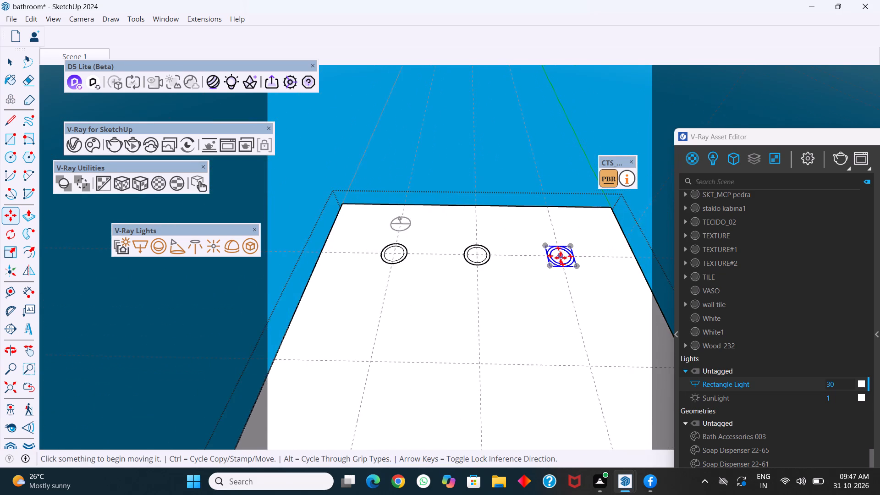
scroll(561, 258, down, 5)
key(space)
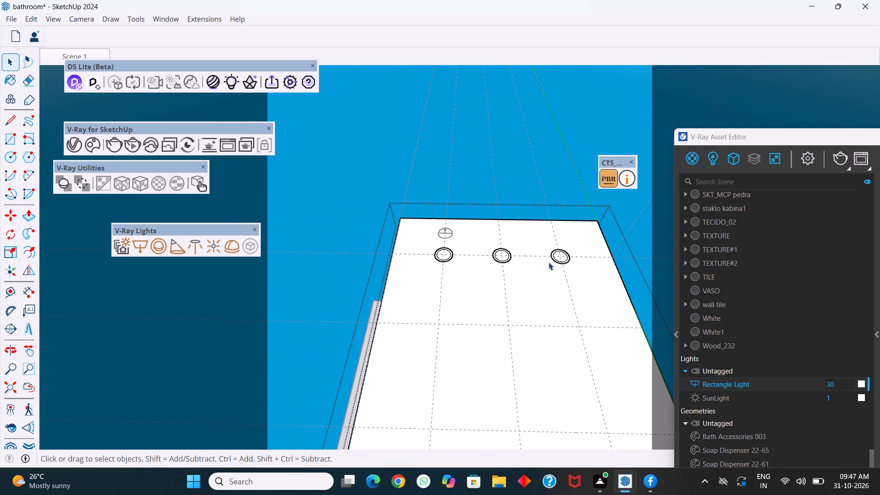
Copy the row's three ring components along the green axis to the third row of guide intersections.
scroll(469, 264, up, 6)
click(445, 255)
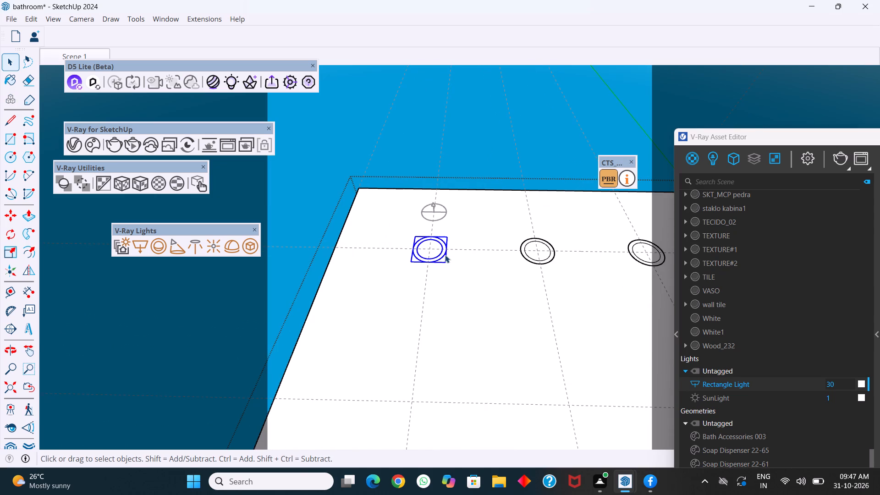
shift+click(524, 256)
shift+scroll(400, 273, down, 3)
shift+click(580, 261)
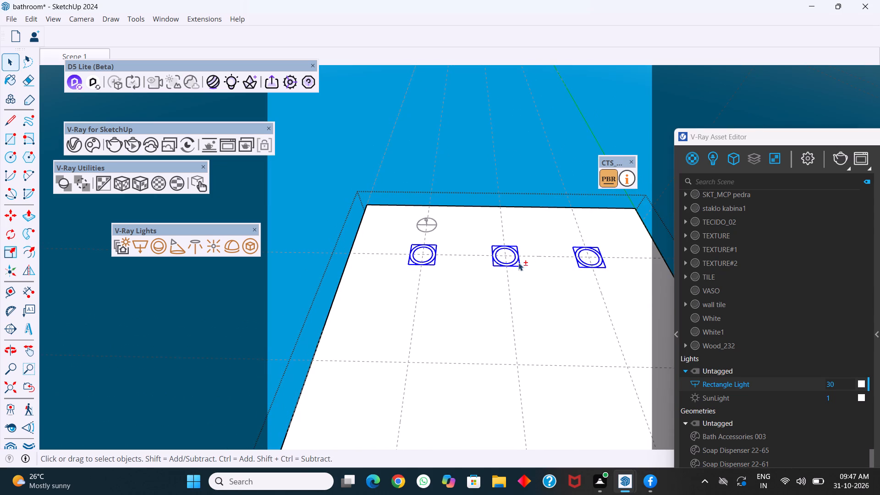
key(m)
scroll(585, 252, up, 2)
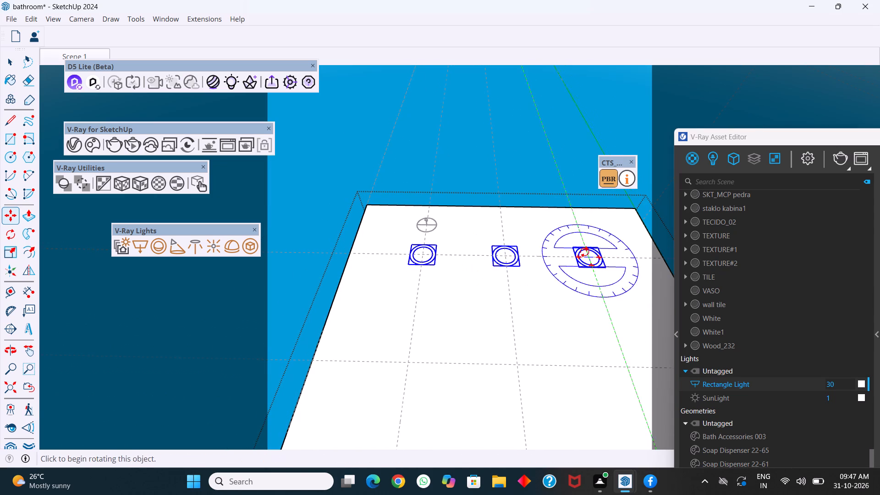
scroll(584, 252, up, 1)
click(590, 258)
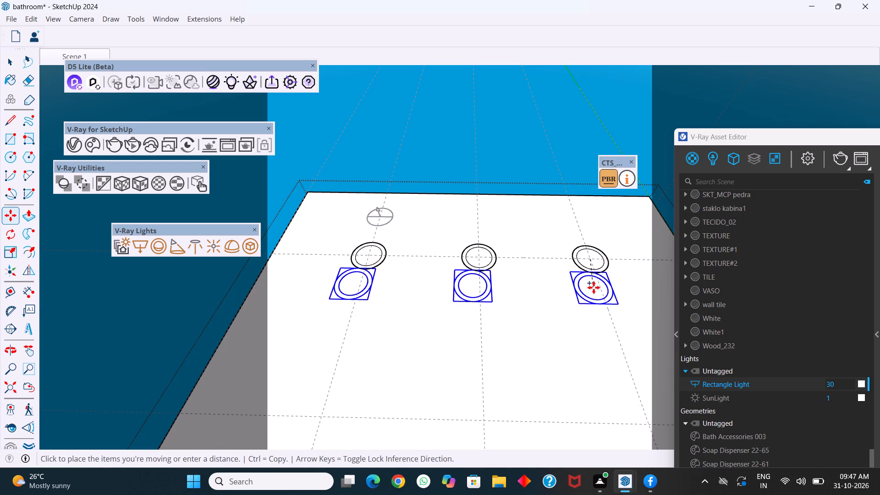
key(Left)
scroll(610, 350, down, 15)
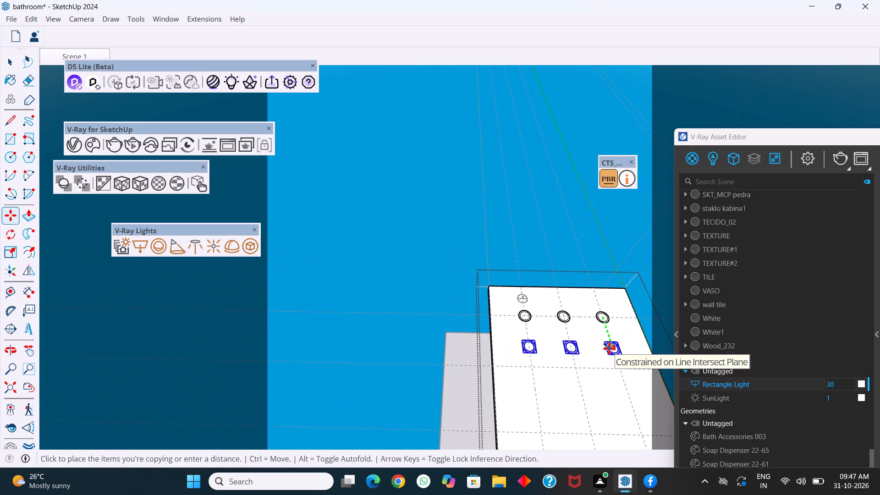
scroll(628, 436, up, 8)
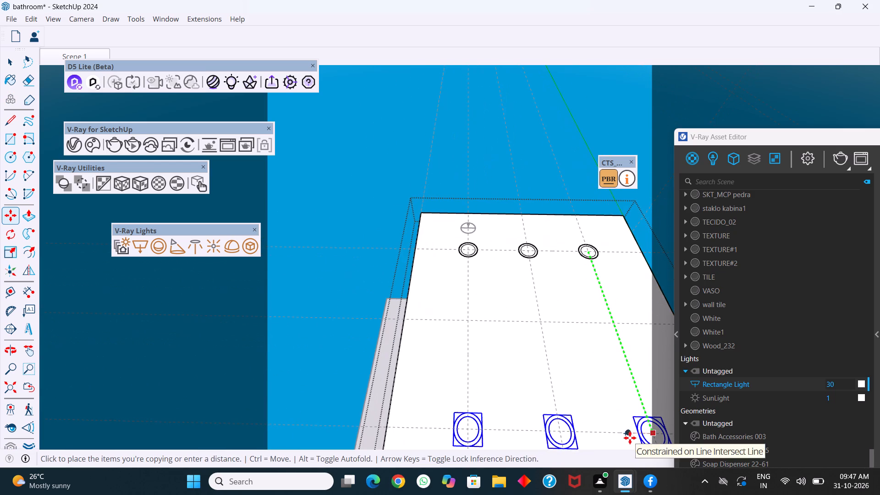
shift+middle_drag(630, 438, 538, 317)
shift+scroll(539, 319, up, 13)
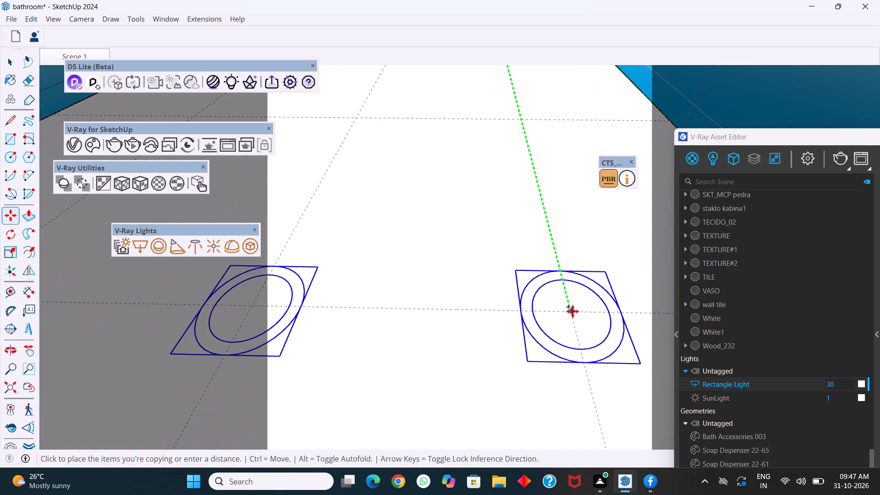
scroll(572, 311, up, 12)
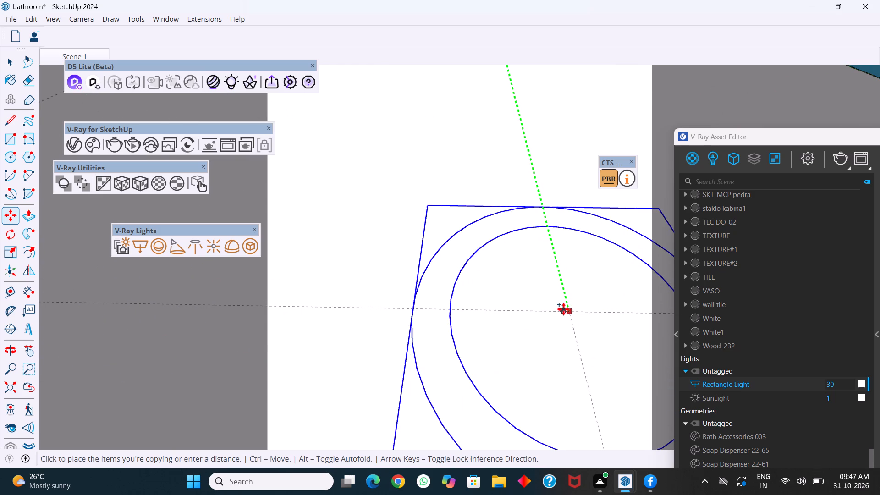
click(569, 310)
Divide the copy distance by 2 to place three more ring components along the middle row of guide intersections.
scroll(566, 310, down, 17)
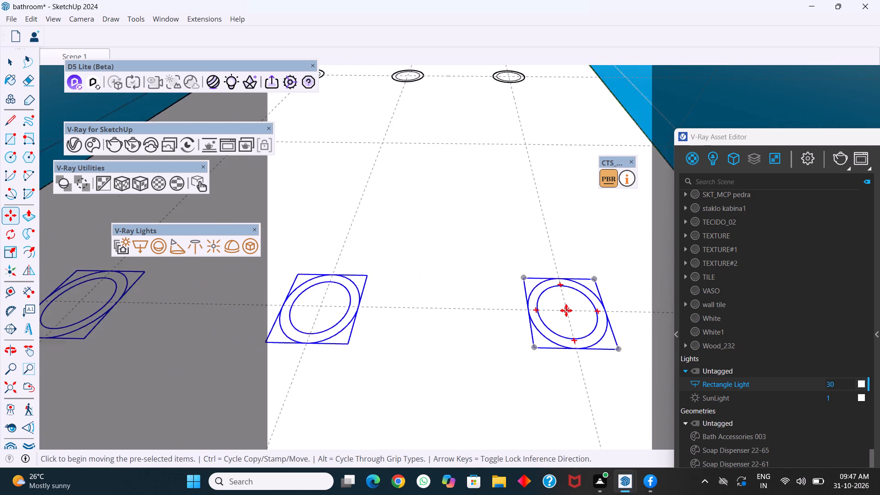
scroll(566, 310, down, 4)
text(2/)
key(Return)
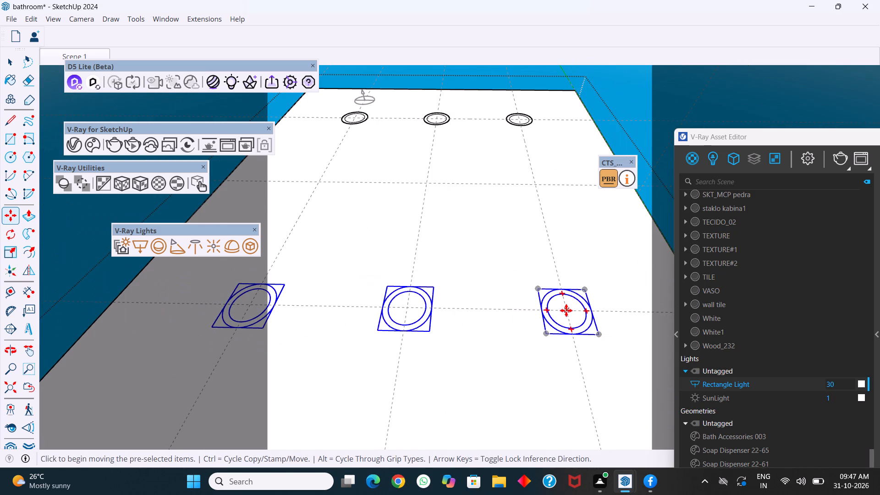
scroll(515, 324, down, 5)
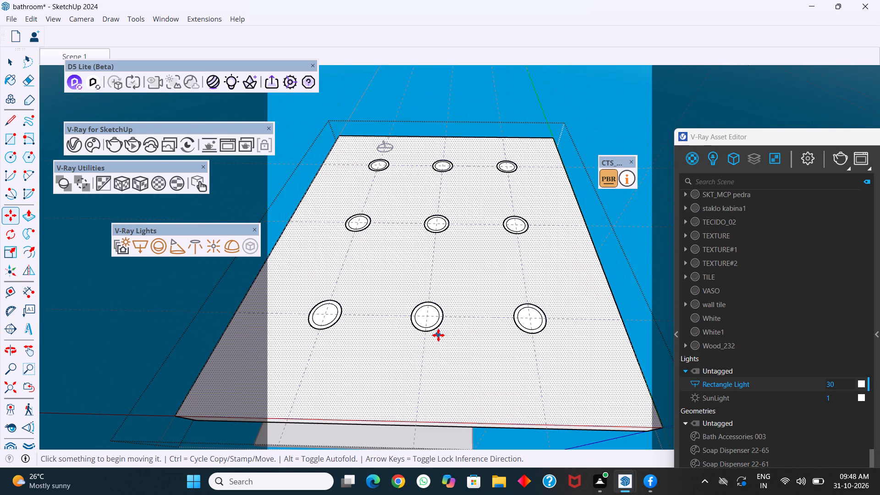
key(space)
Open the first ring component of the first row for editing and select its inner circle face.
scroll(412, 303, down, 4)
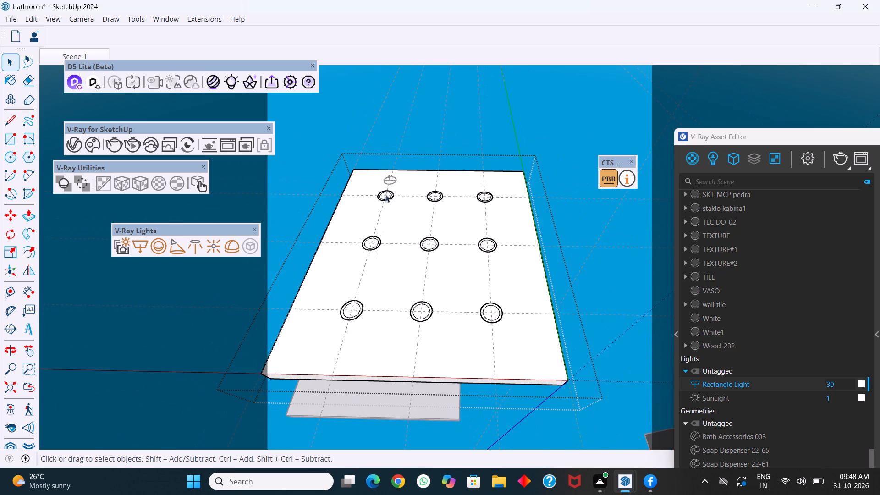
scroll(385, 194, up, 16)
middle_drag(386, 208, 392, 299)
scroll(390, 260, up, 4)
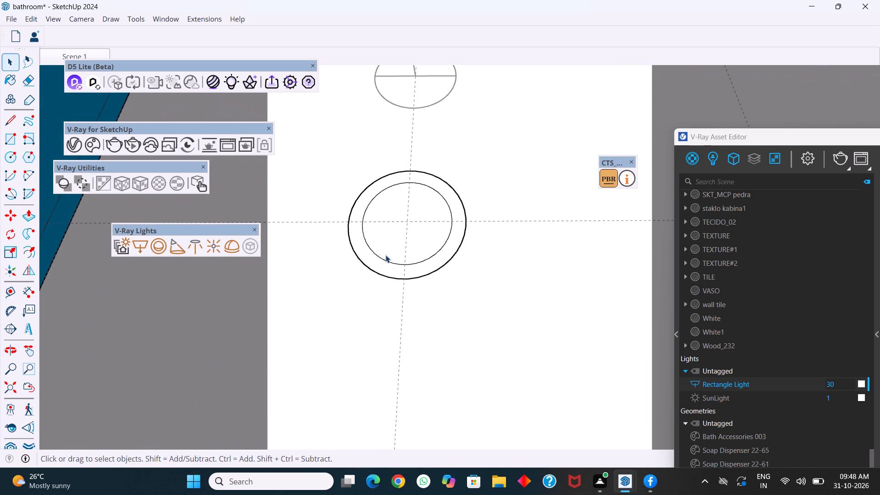
click(385, 247)
double_click(387, 244)
click(387, 239)
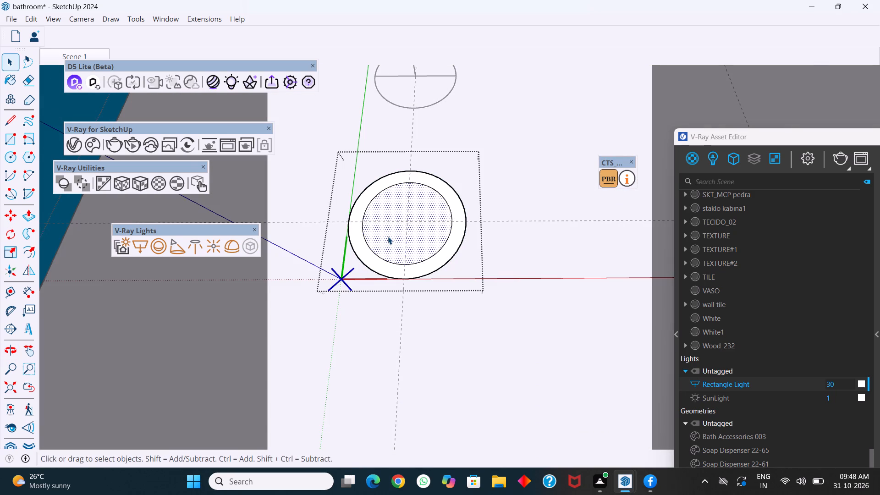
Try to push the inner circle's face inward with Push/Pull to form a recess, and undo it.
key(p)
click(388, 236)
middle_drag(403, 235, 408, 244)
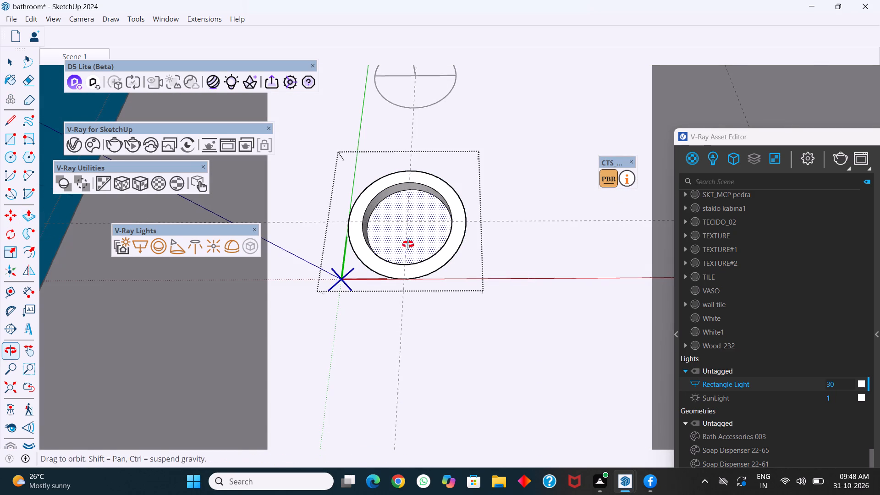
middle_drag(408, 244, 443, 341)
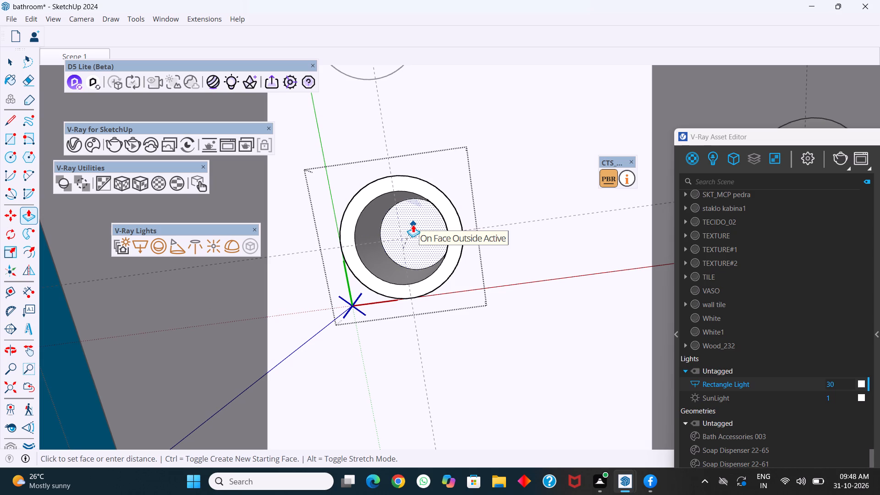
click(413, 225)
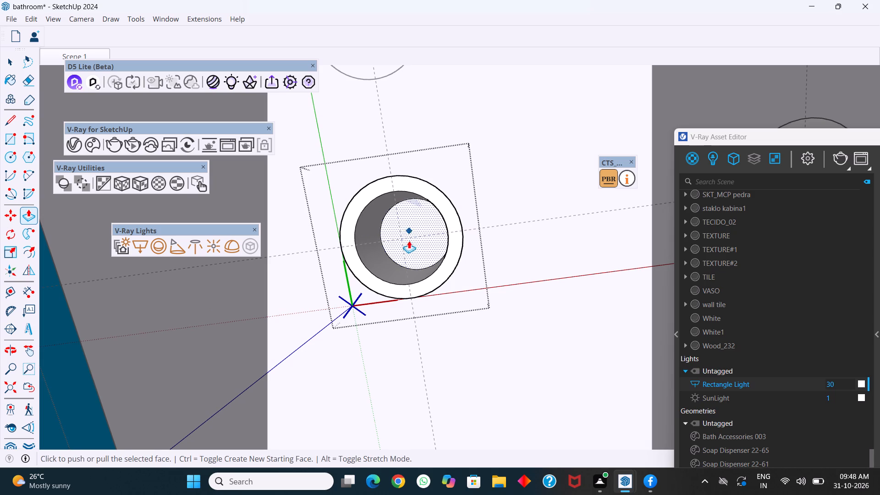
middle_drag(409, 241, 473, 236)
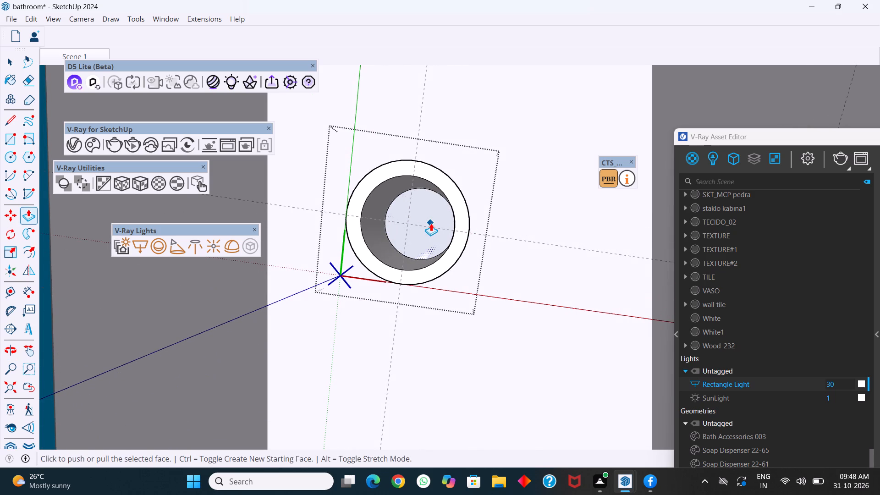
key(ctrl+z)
Push the inner circle's face inward with Push/Pull to form the fixture's recess.
click(416, 231)
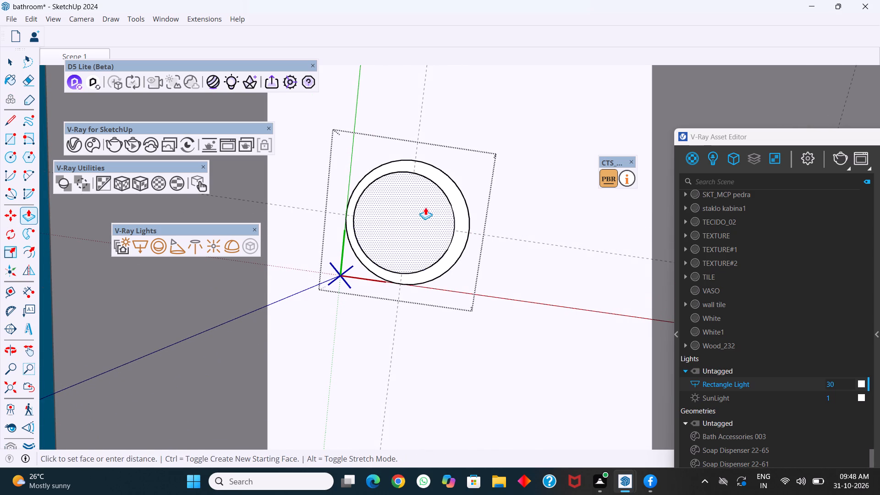
middle_drag(425, 207, 502, 223)
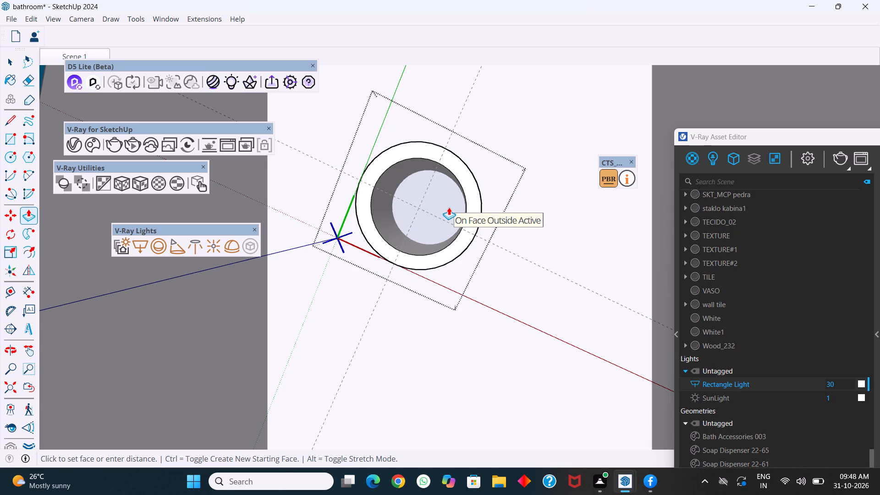
click(449, 207)
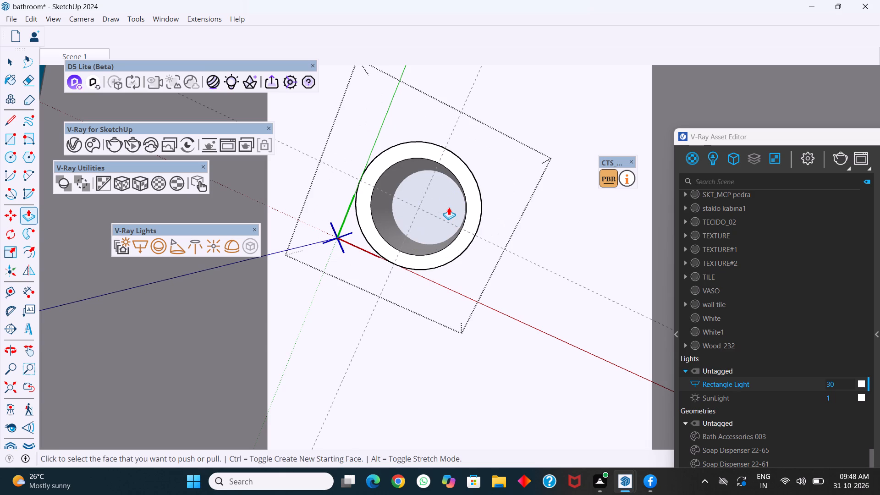
Pull the rim face around the recess outward by 0.5 with Push/Pull.
scroll(407, 215, down, 13)
middle_drag(421, 250, 436, 194)
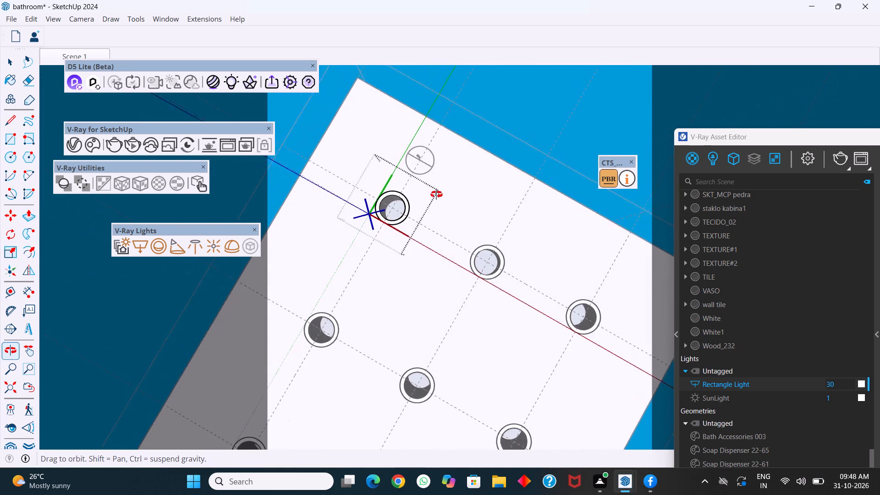
middle_drag(436, 194, 449, 161)
scroll(398, 210, up, 10)
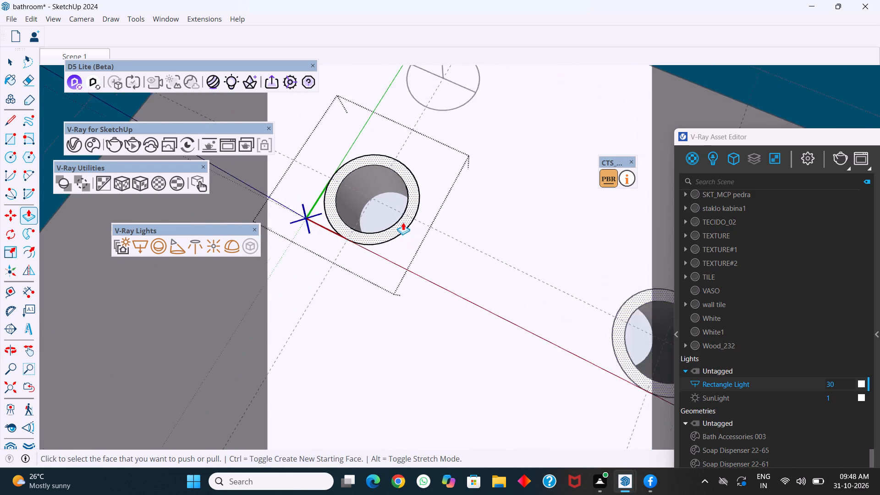
scroll(403, 222, up, 5)
click(403, 220)
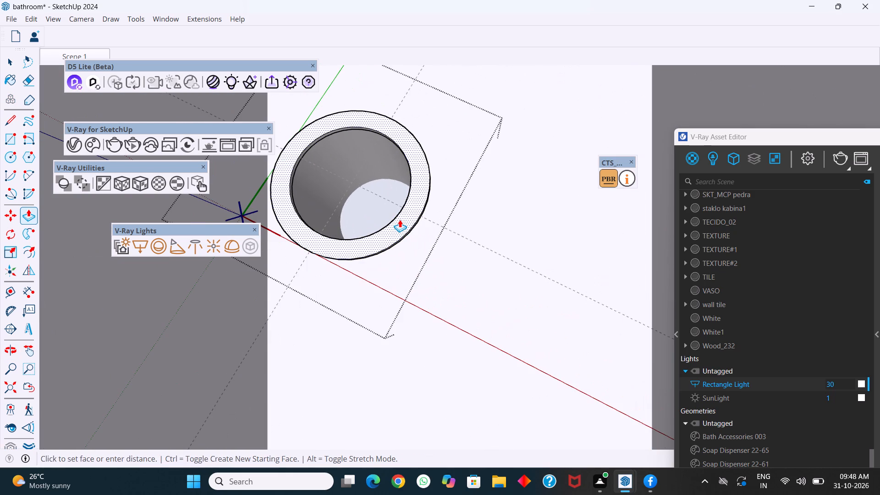
key(1)
key(Return)
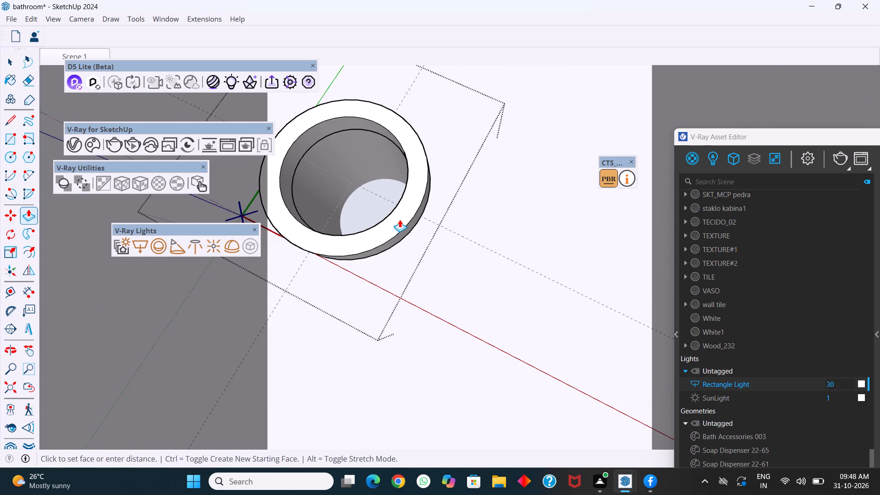
text(0.5)
key(Return)
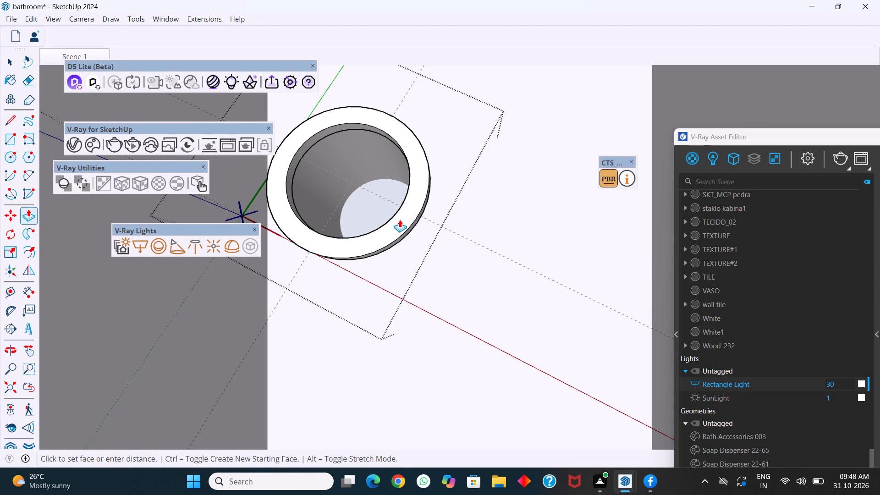
scroll(399, 207, down, 17)
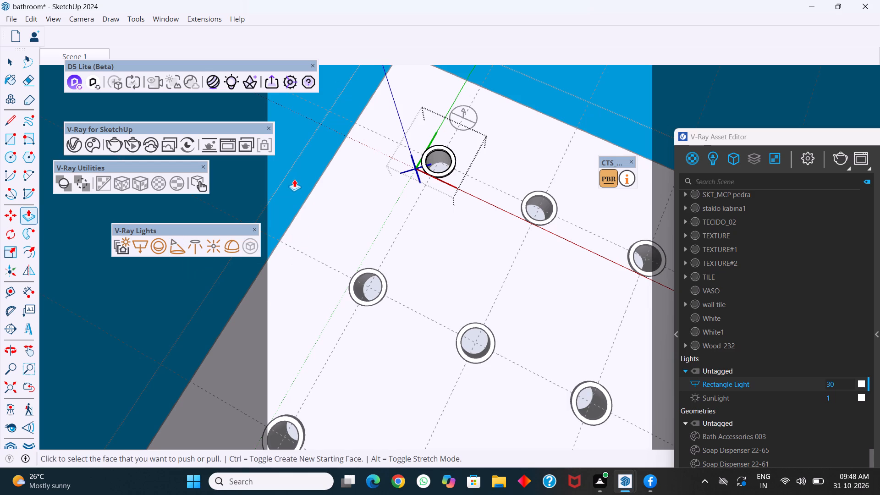
Finish editing the ring component and the white panel's group that contains it.
key(space)
scroll(437, 225, down, 5)
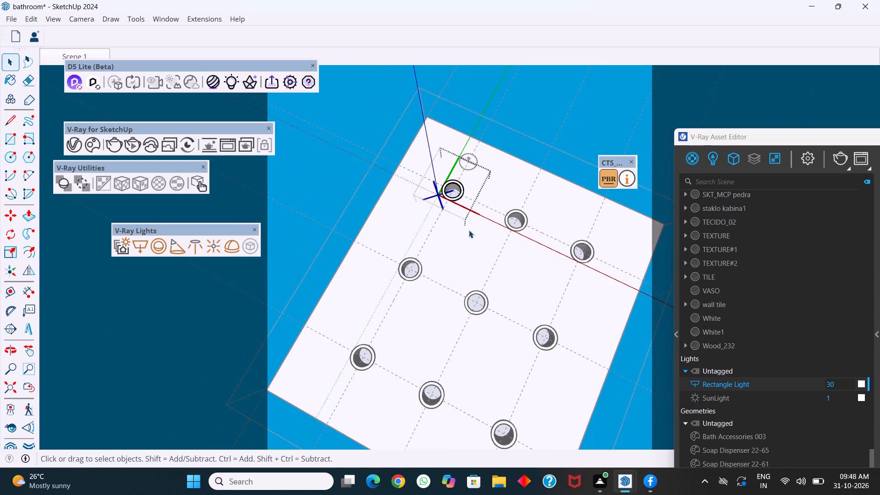
click(303, 181)
click(541, 113)
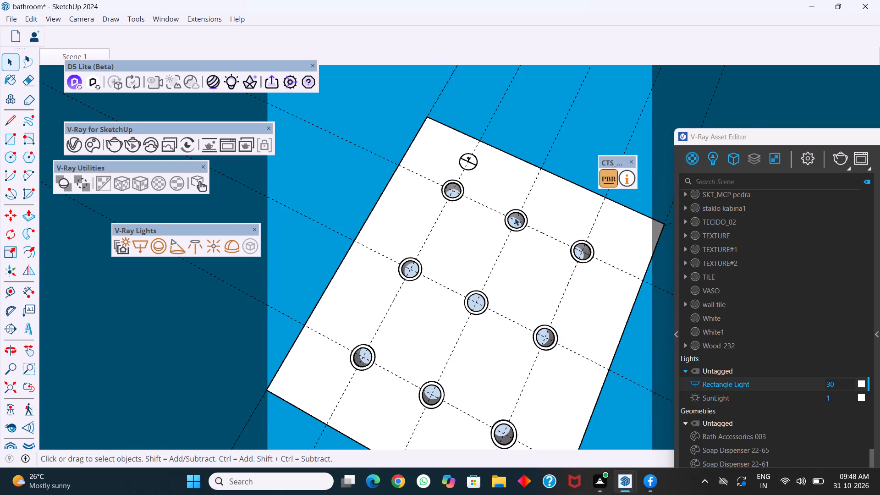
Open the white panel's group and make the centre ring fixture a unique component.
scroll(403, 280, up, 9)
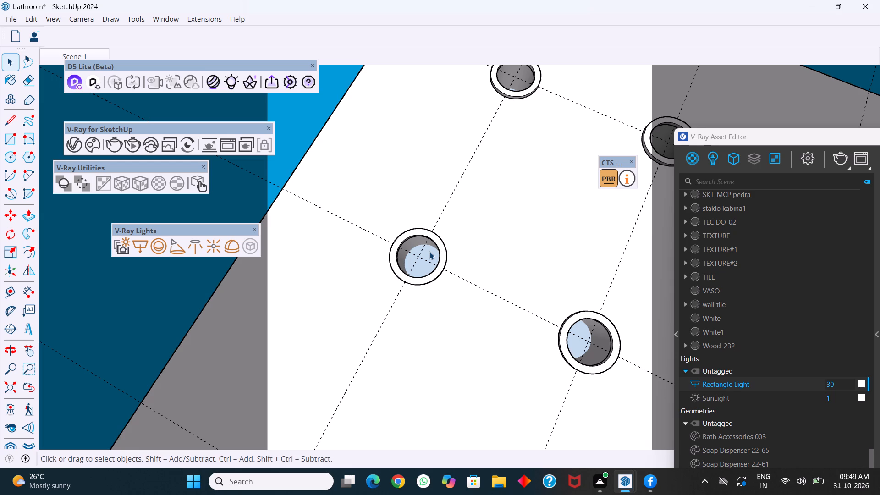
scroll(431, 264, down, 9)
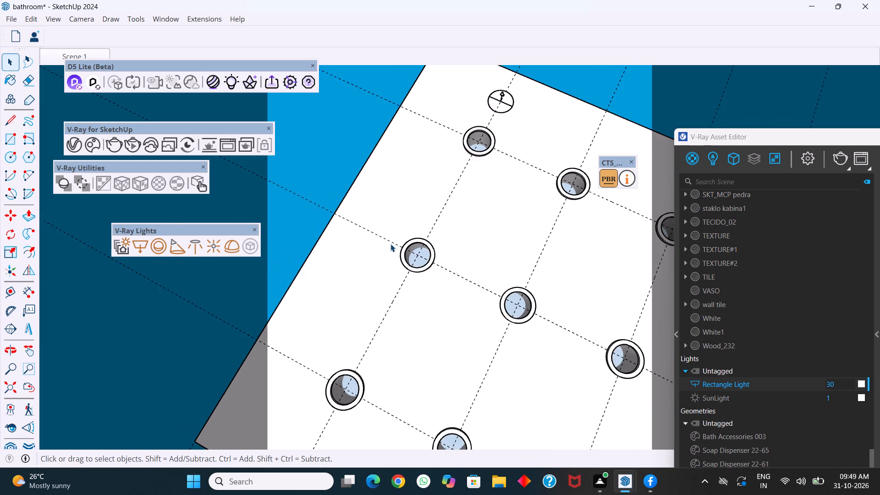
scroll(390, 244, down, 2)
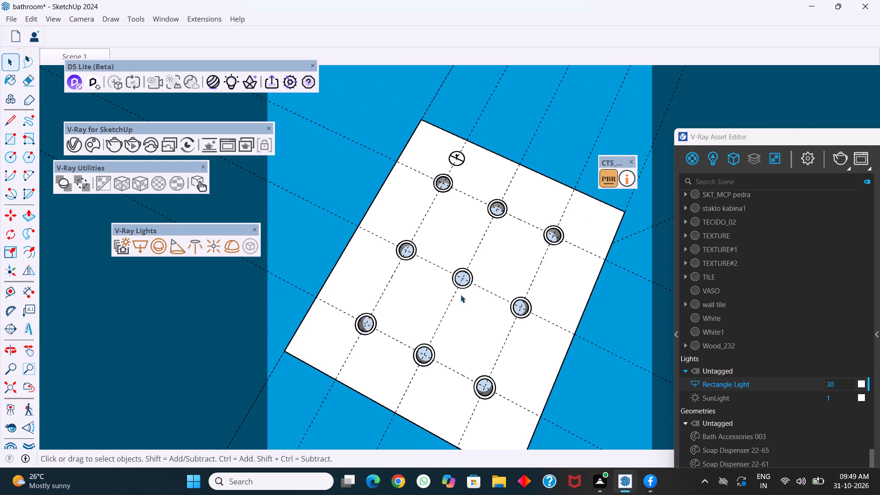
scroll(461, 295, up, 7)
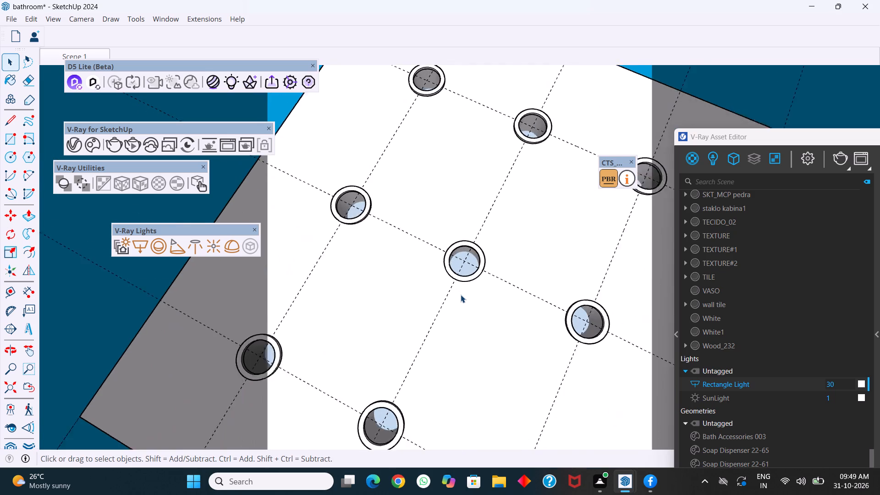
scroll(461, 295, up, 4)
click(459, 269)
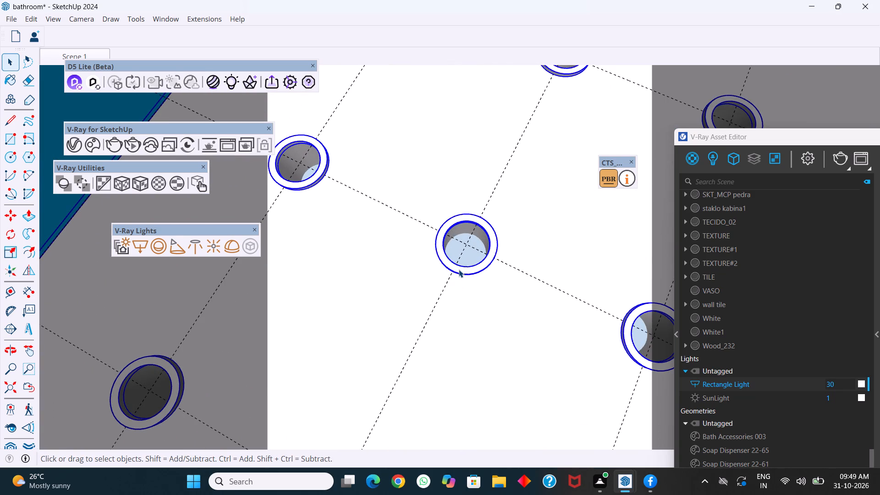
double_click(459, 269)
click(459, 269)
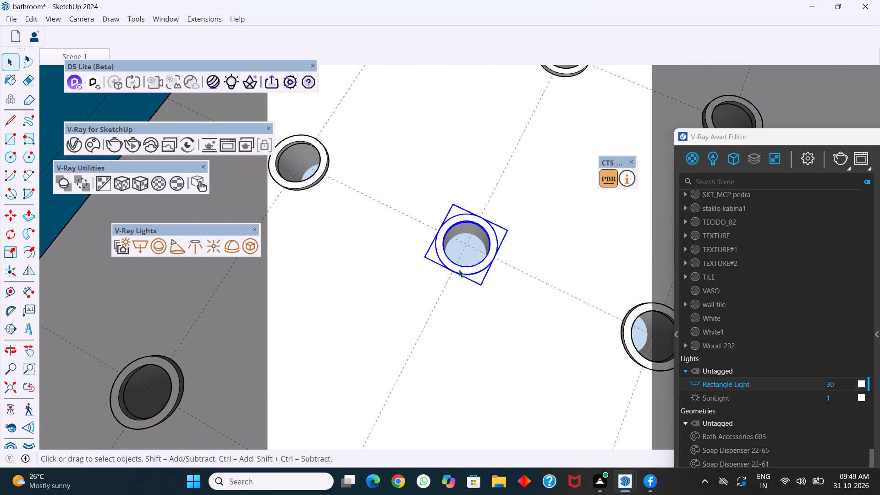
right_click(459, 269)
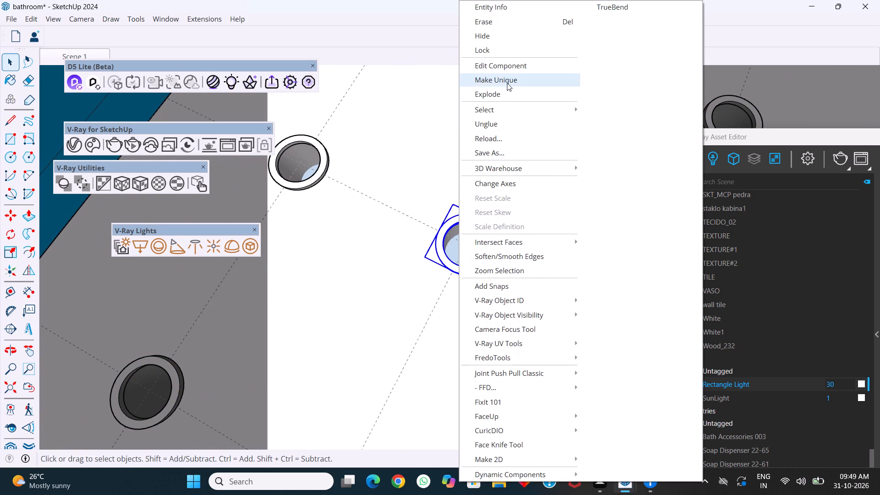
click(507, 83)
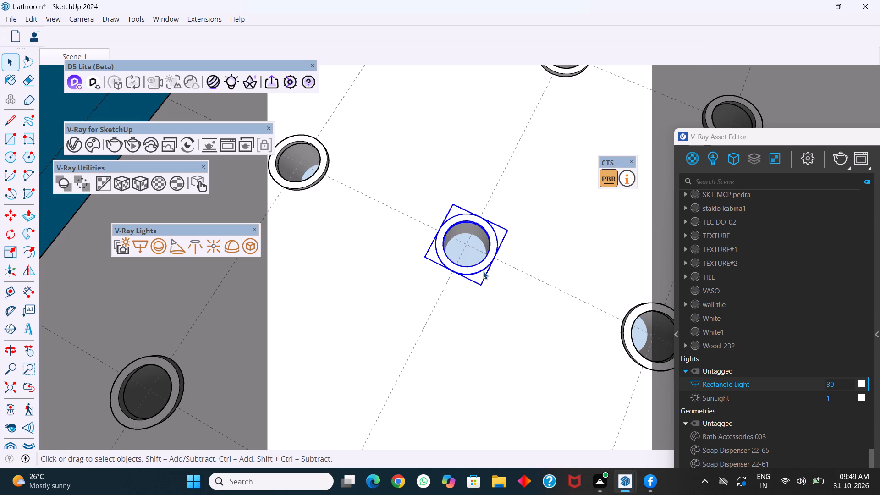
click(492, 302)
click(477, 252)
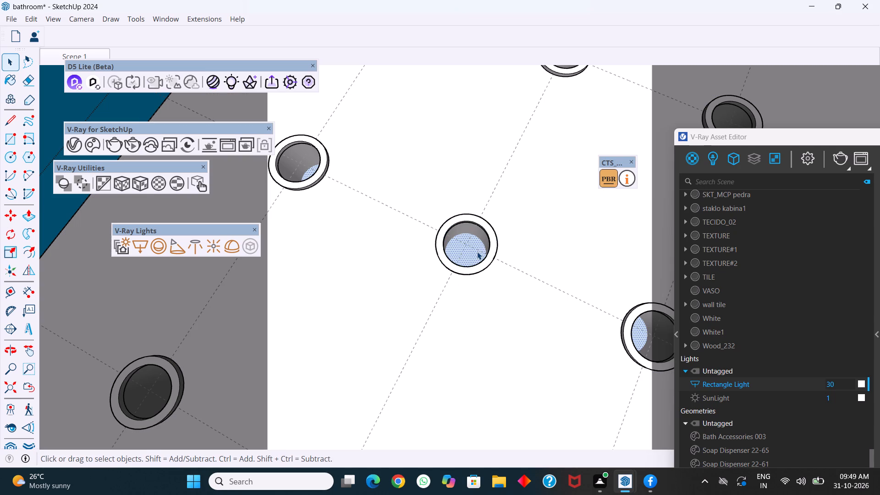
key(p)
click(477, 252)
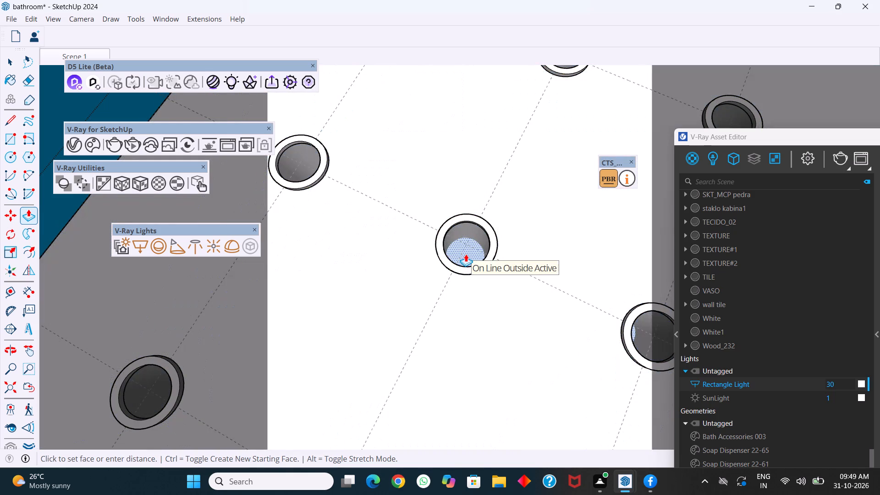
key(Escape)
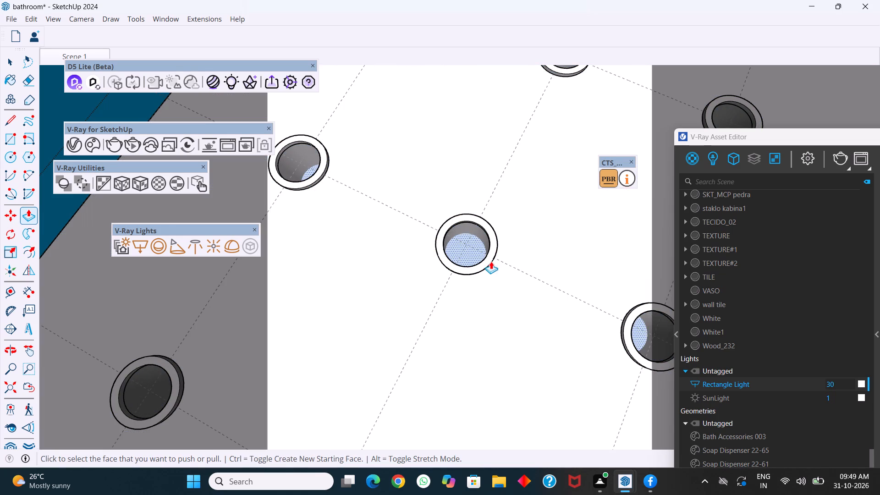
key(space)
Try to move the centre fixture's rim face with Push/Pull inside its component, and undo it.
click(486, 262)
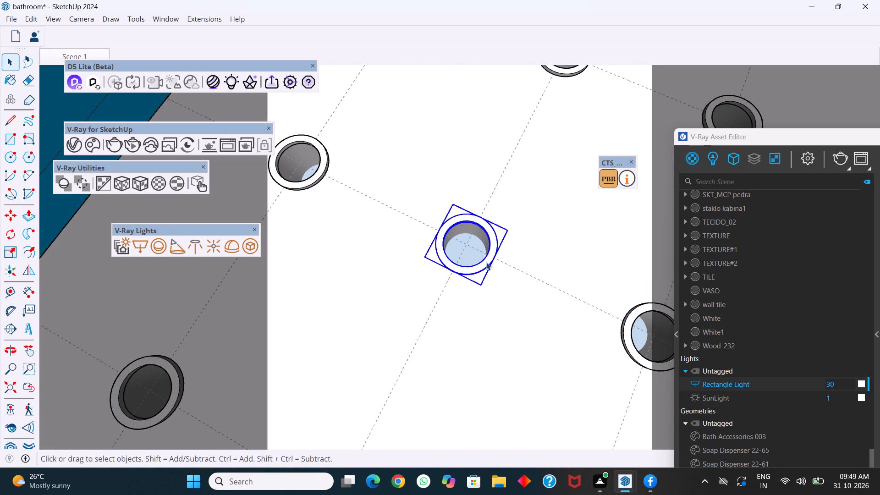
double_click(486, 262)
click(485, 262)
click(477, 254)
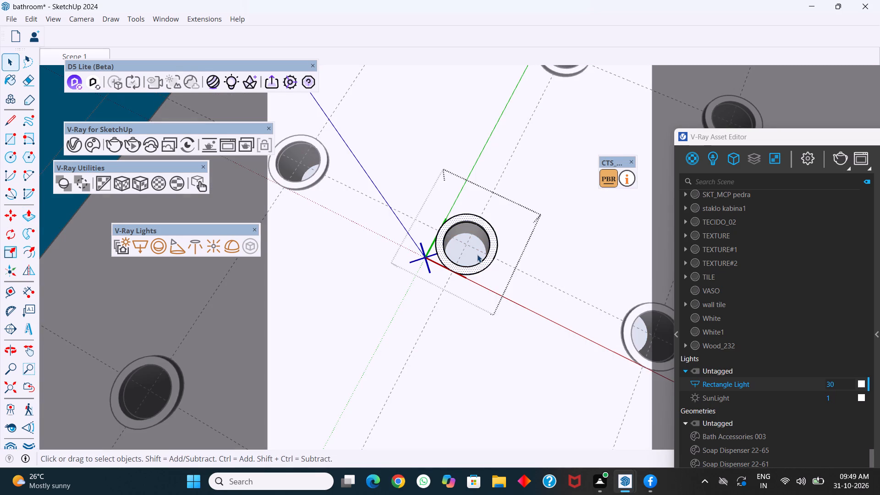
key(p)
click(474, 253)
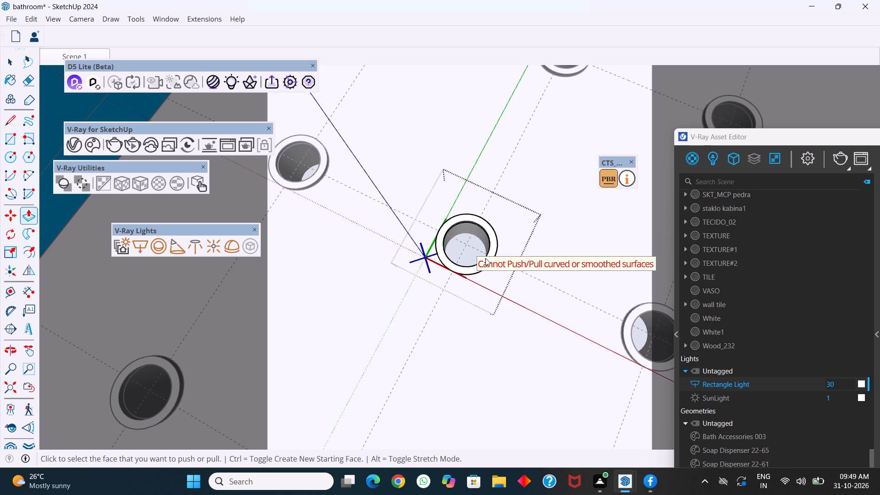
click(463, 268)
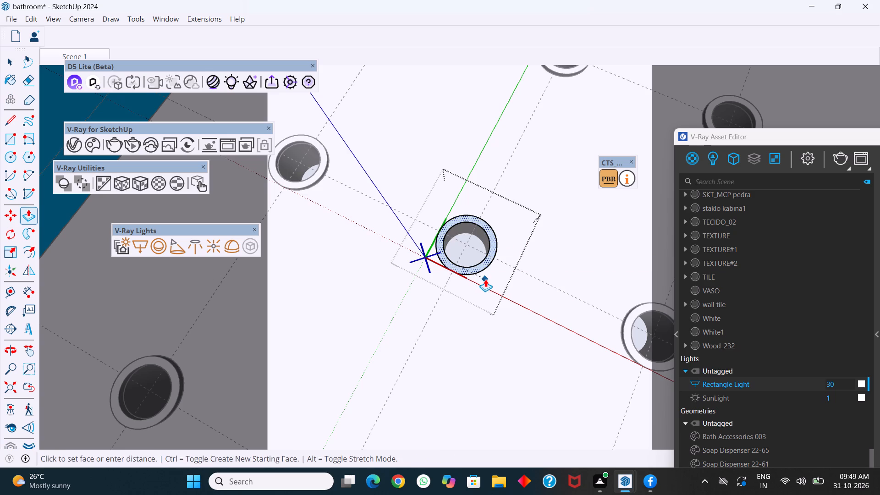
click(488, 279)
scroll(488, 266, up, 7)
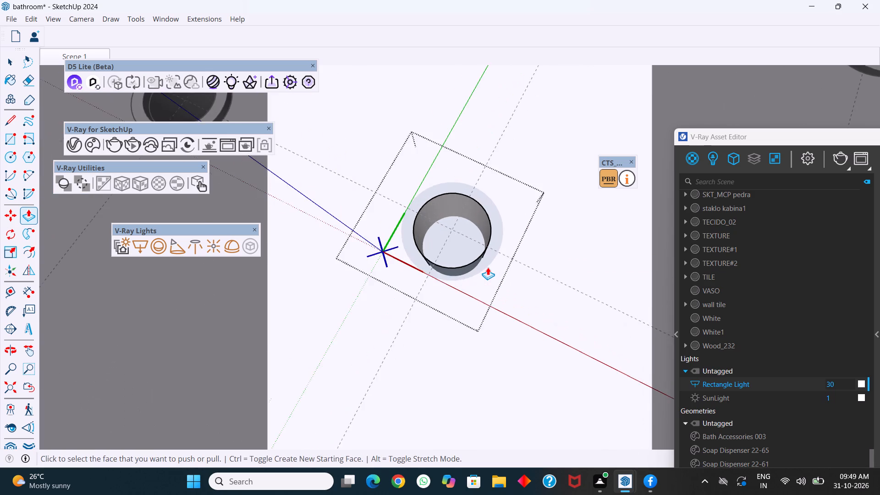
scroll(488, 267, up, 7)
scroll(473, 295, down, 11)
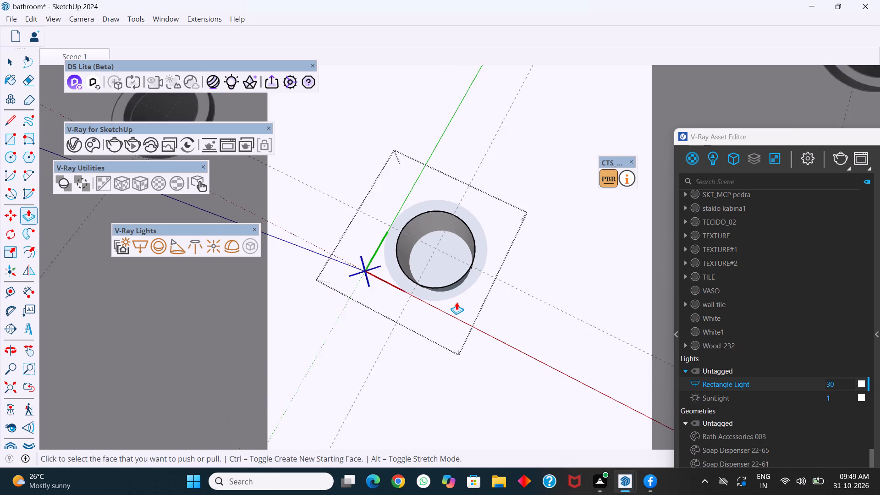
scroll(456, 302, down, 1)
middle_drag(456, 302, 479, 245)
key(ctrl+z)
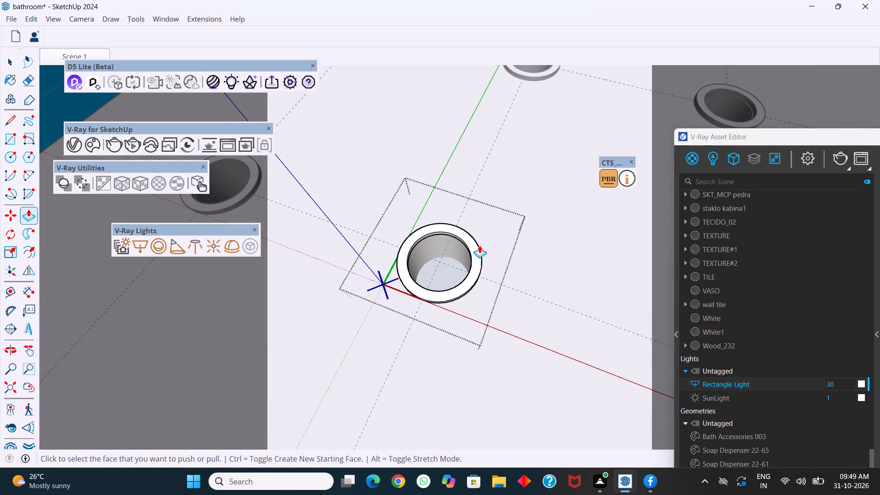
Delete the centre fixture from the three-by-three grid and finish editing the white panel's group.
key(space)
click(522, 310)
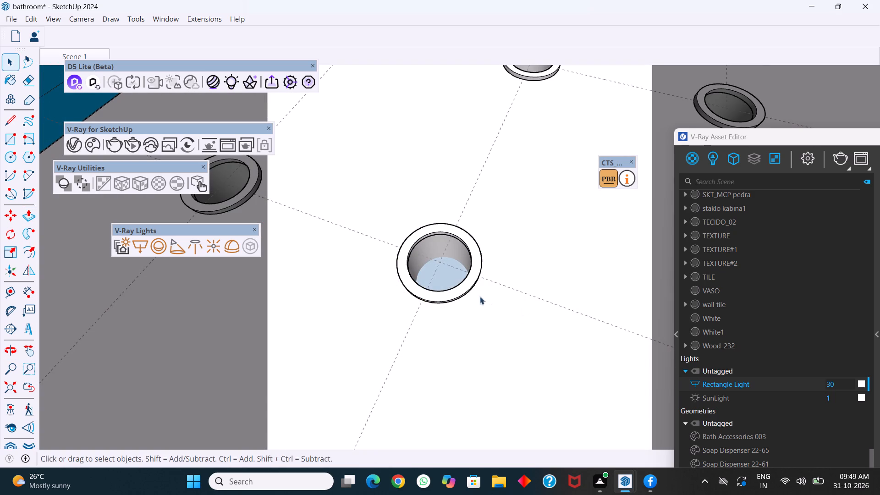
click(460, 287)
scroll(460, 287, up, 3)
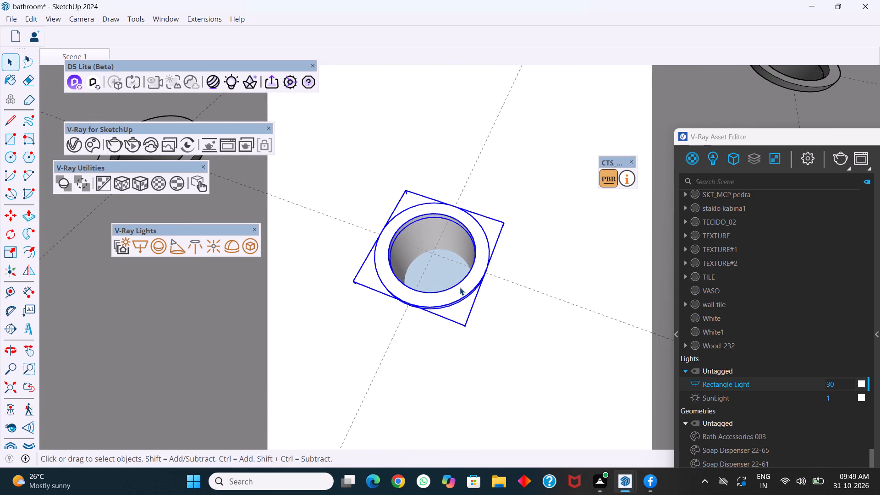
key(Delete)
scroll(459, 289, down, 7)
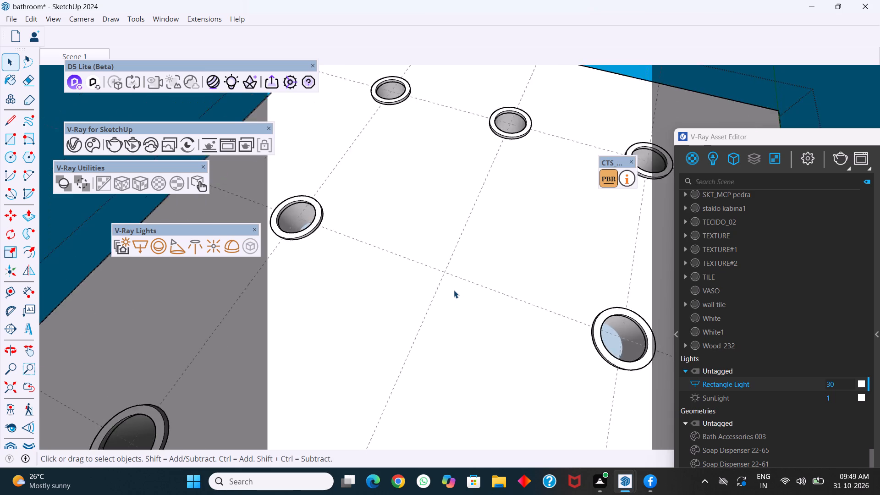
scroll(454, 290, down, 13)
middle_drag(455, 301, 525, 330)
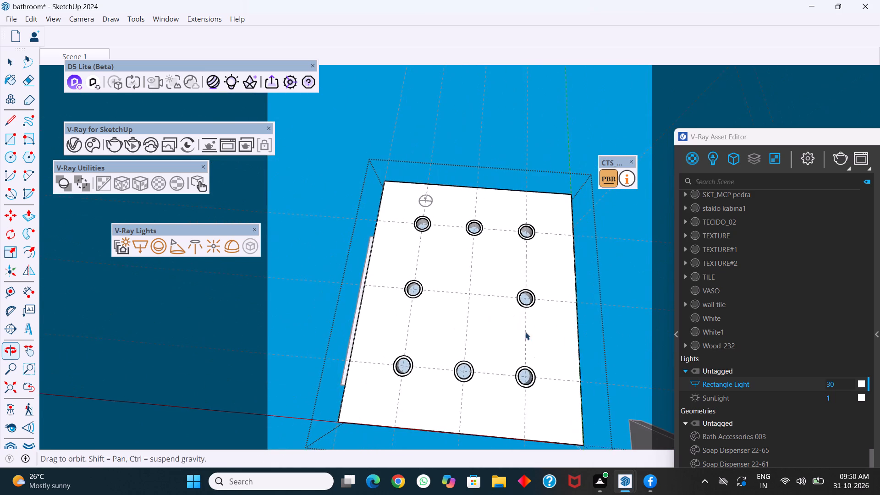
middle_drag(477, 304, 474, 368)
scroll(429, 220, up, 9)
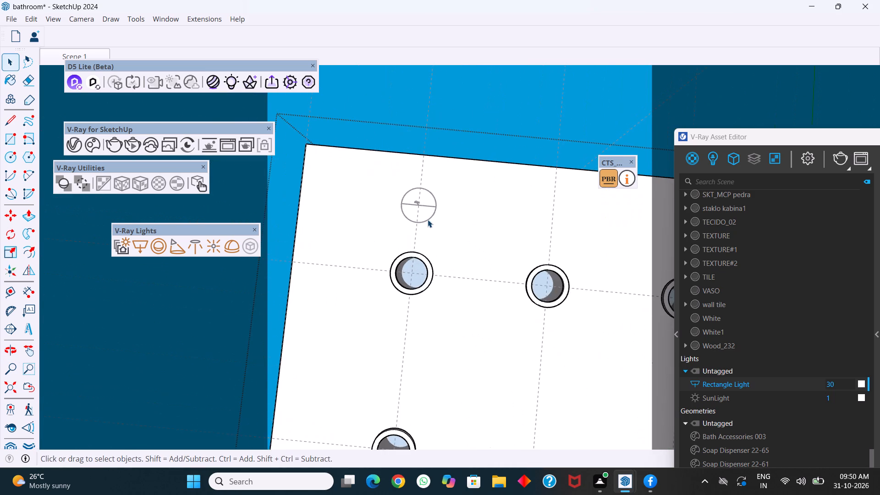
scroll(428, 220, up, 3)
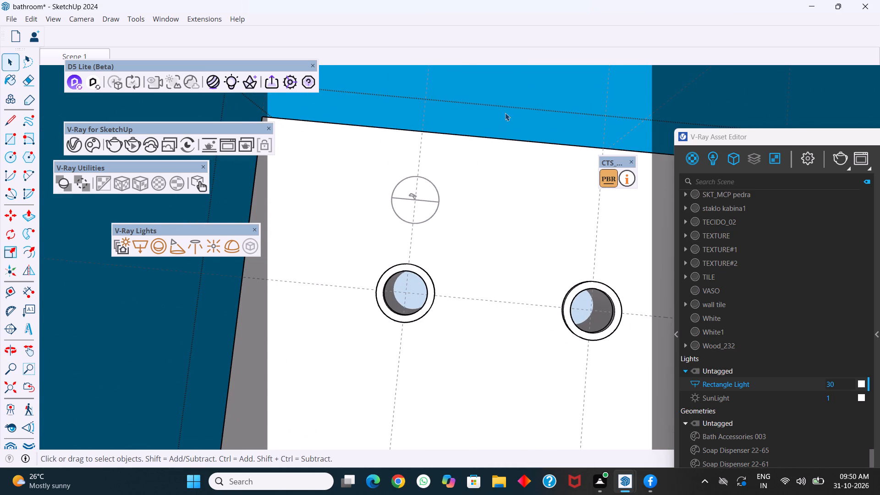
scroll(505, 113, down, 4)
click(518, 97)
scroll(435, 247, down, 9)
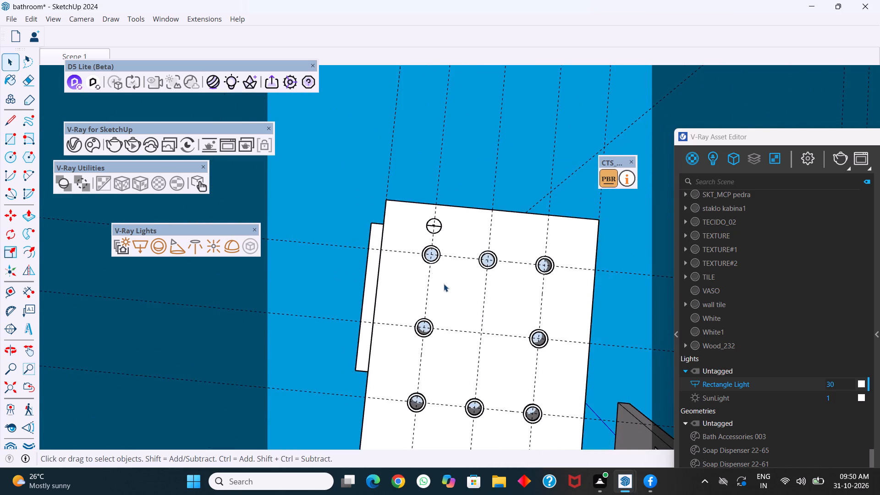
scroll(444, 284, down, 4)
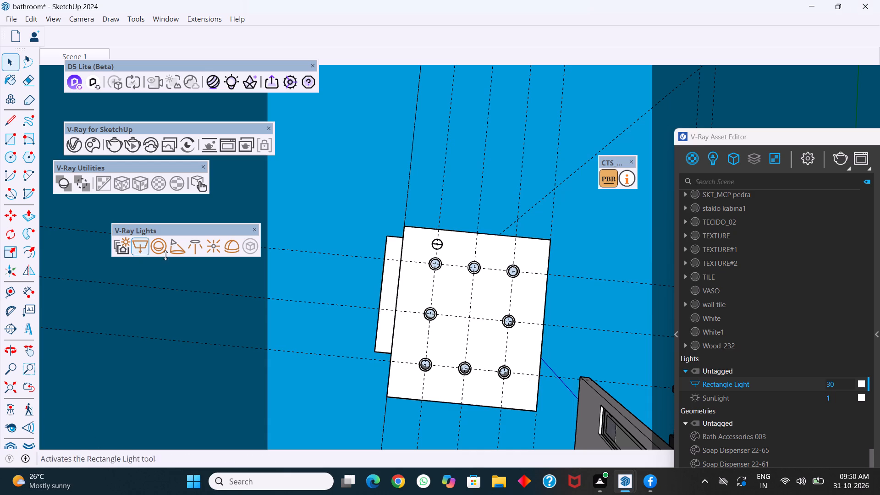
Move the disc light standing beside the grid into the nearest corner fixture of the white panel.
scroll(440, 244, up, 9)
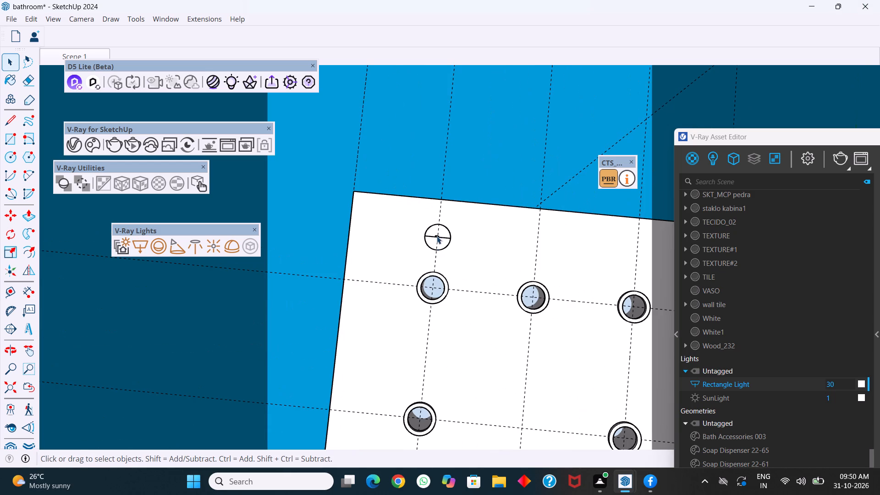
click(436, 236)
click(443, 239)
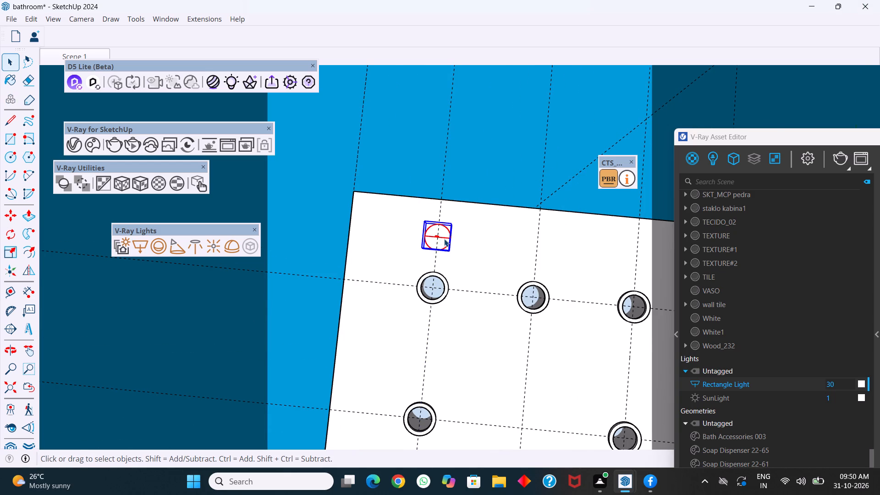
scroll(445, 239, up, 13)
scroll(432, 247, down, 10)
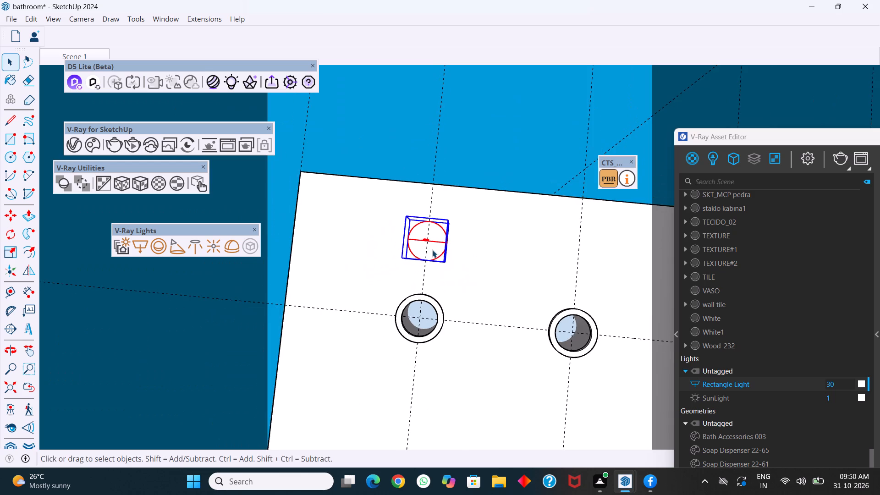
middle_drag(438, 282, 432, 191)
middle_drag(436, 260, 433, 219)
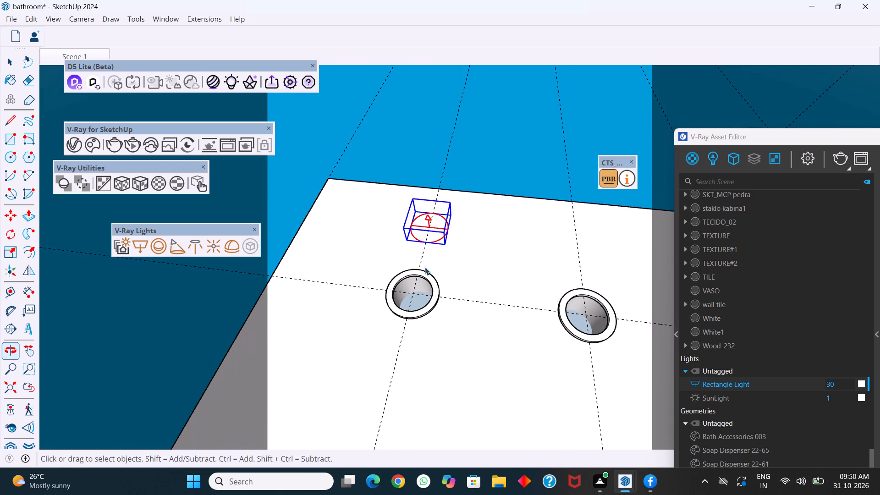
key(m)
scroll(447, 244, up, 3)
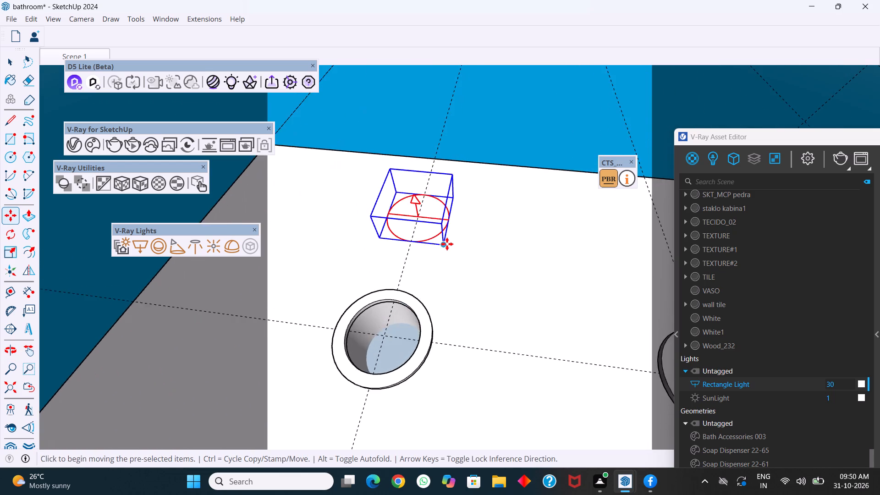
scroll(447, 244, up, 9)
click(441, 245)
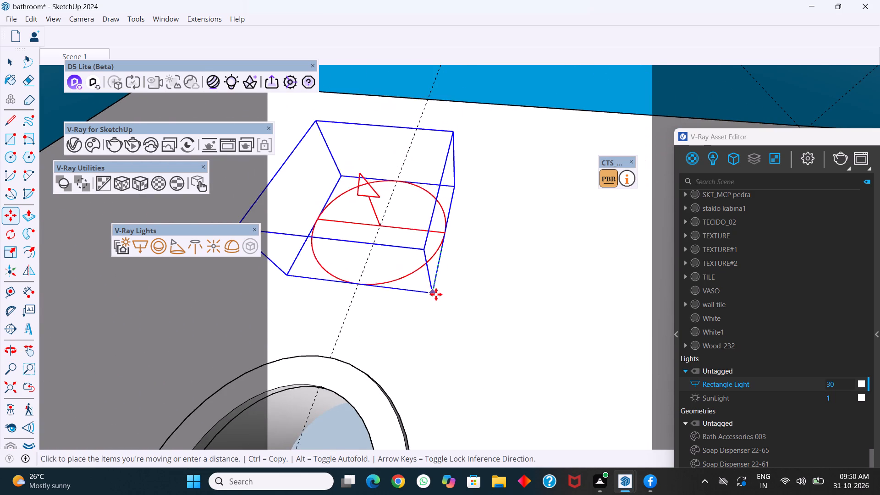
scroll(436, 294, down, 11)
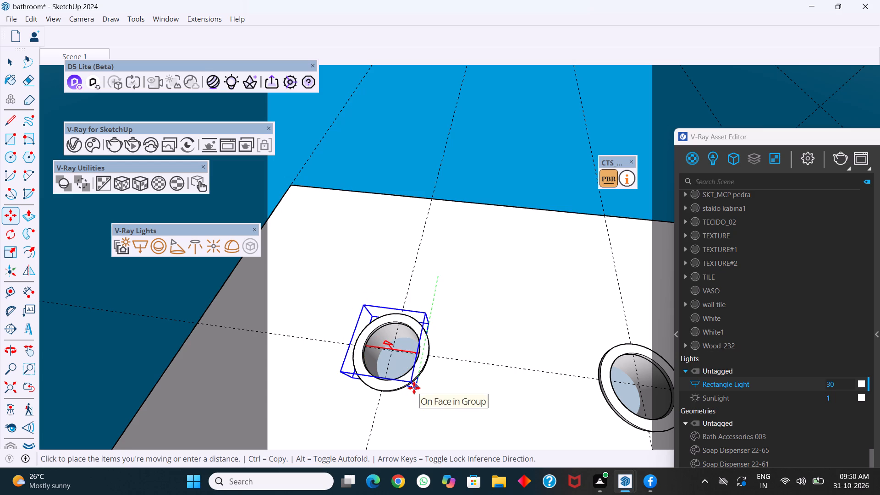
click(414, 388)
Align the disc light's centre with the guide intersection inside the corner fixture.
middle_drag(406, 358, 421, 272)
middle_click(420, 269)
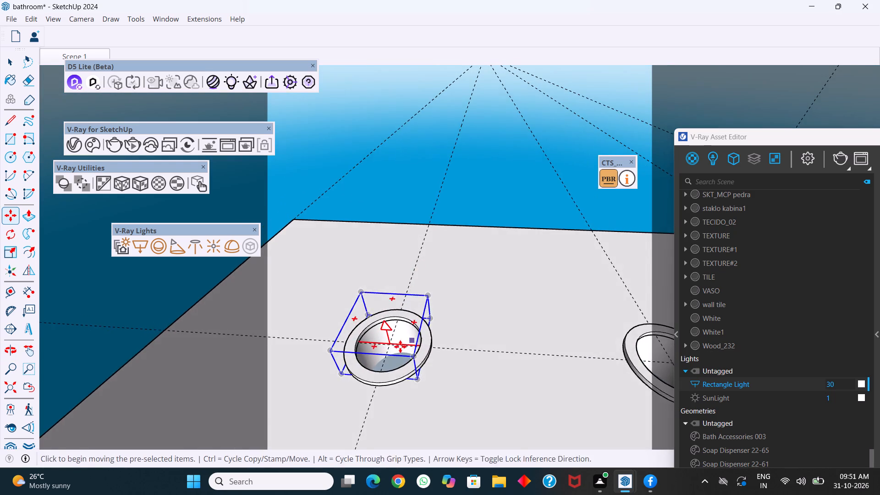
scroll(385, 343, up, 15)
scroll(404, 306, down, 4)
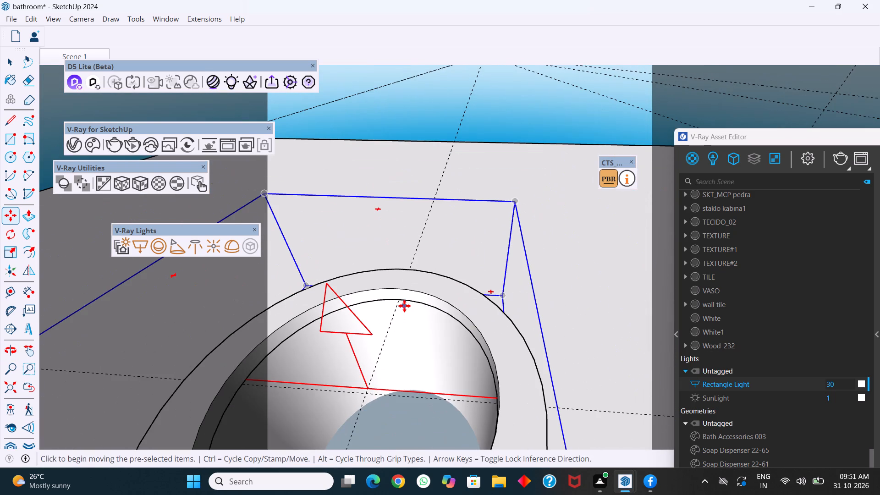
click(368, 389)
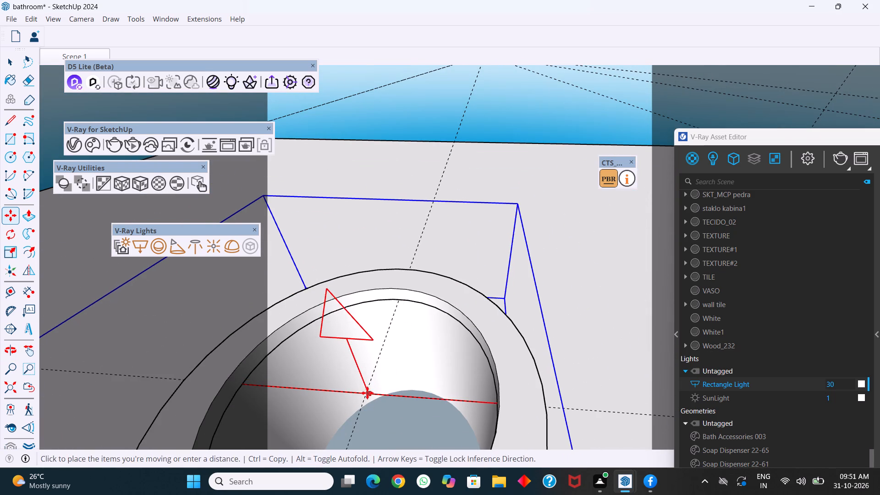
click(367, 393)
Copy the disc light along the red axis to the corner fixture at the other end of the same row.
scroll(417, 360, down, 11)
middle_drag(410, 366, 403, 343)
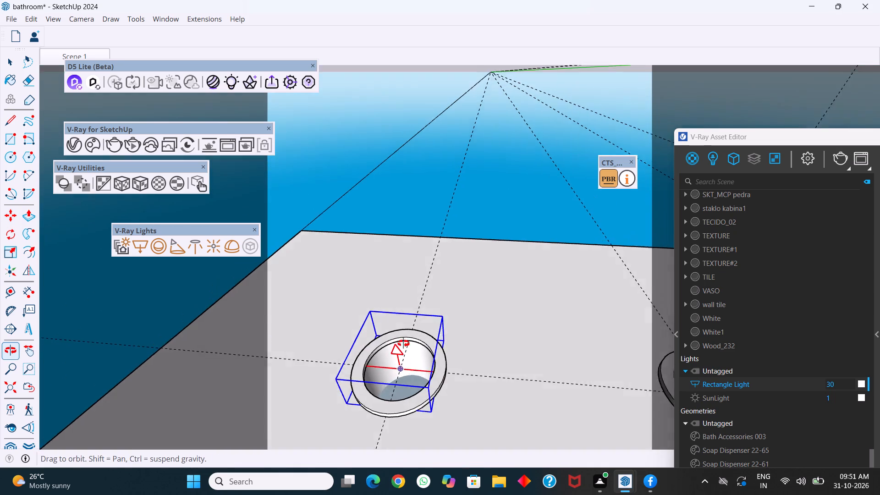
middle_drag(403, 343, 404, 272)
middle_drag(400, 346, 410, 237)
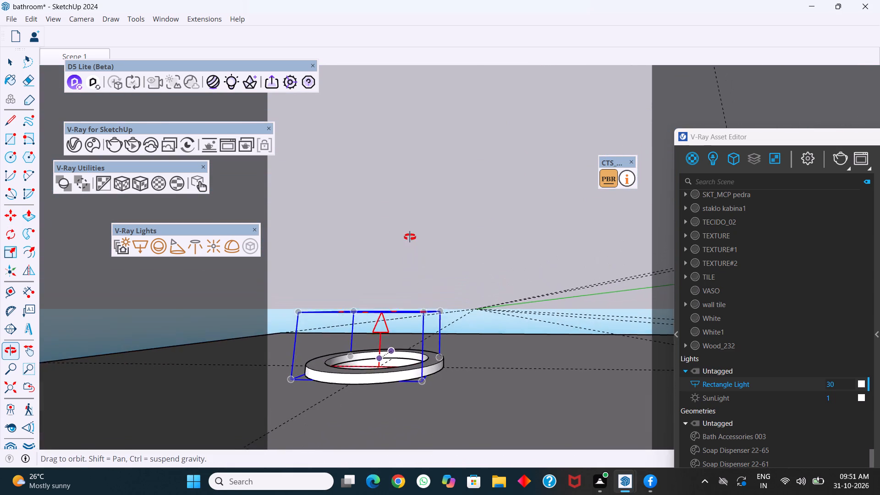
middle_drag(410, 237, 395, 373)
scroll(421, 321, down, 15)
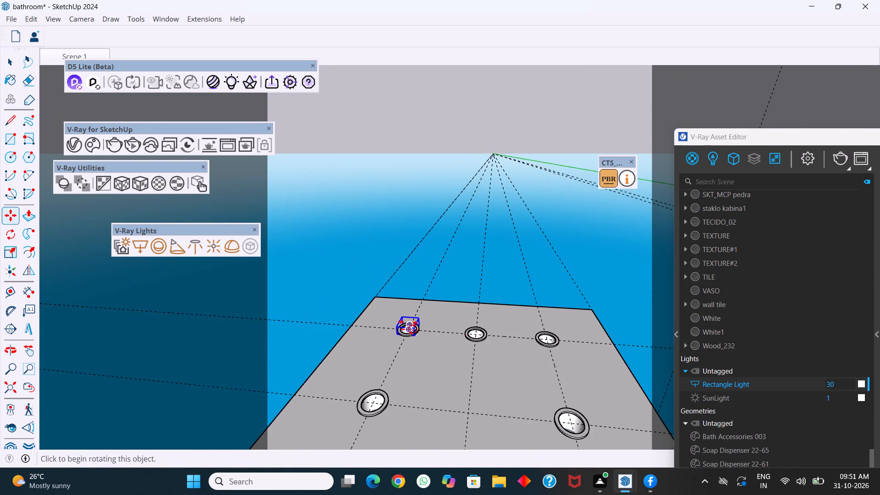
middle_drag(412, 329, 412, 389)
scroll(421, 329, up, 17)
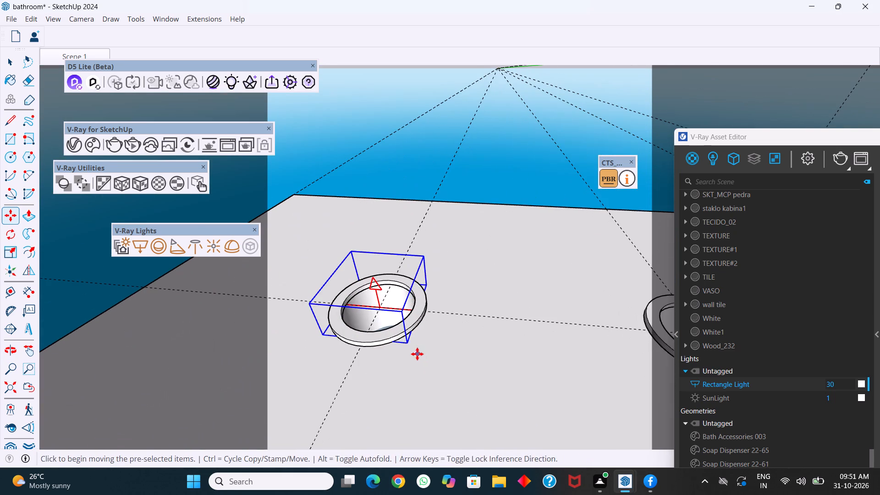
click(407, 343)
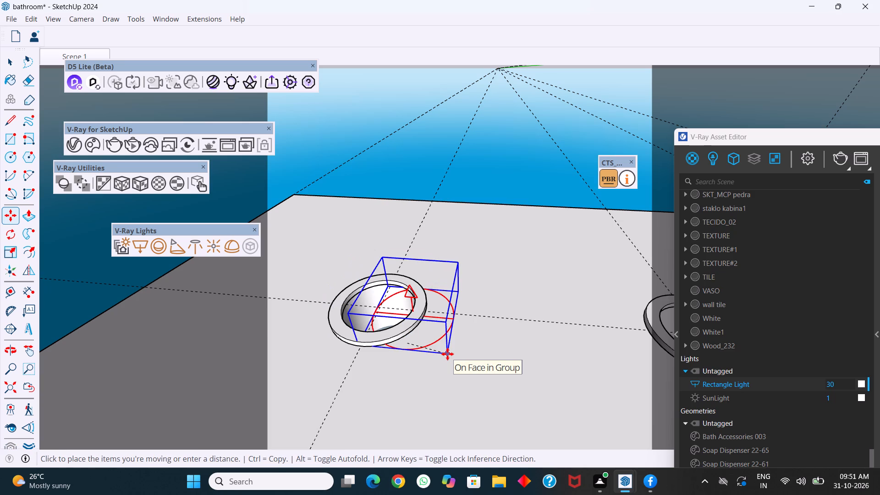
key(Right)
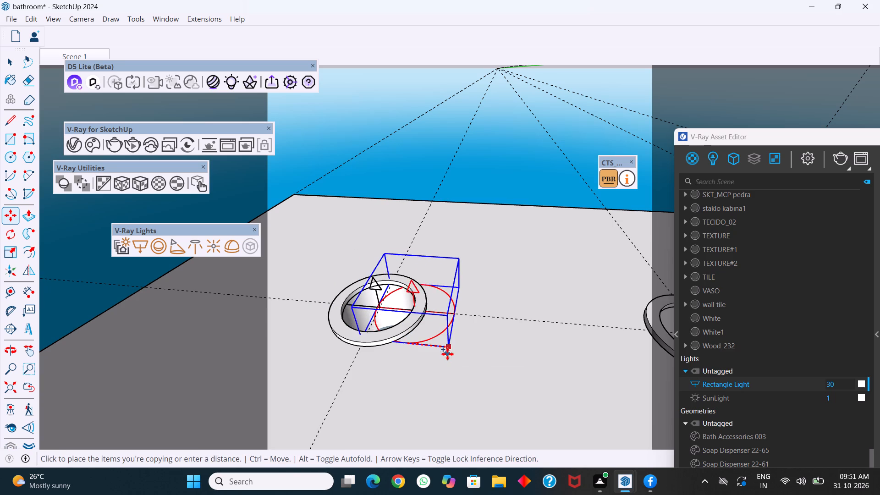
scroll(540, 348, down, 16)
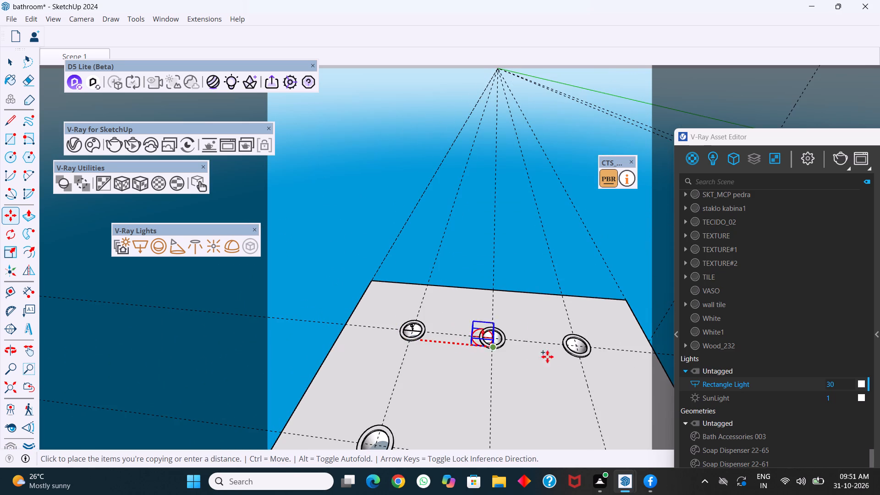
scroll(590, 357, up, 17)
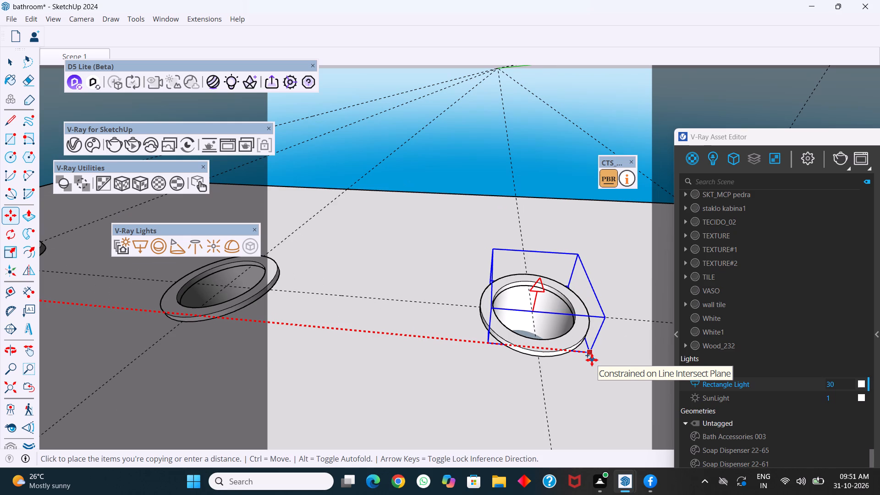
click(592, 360)
Move the copied disc light by its centre point onto the guide line crossing the far corner fixture.
scroll(514, 324, up, 7)
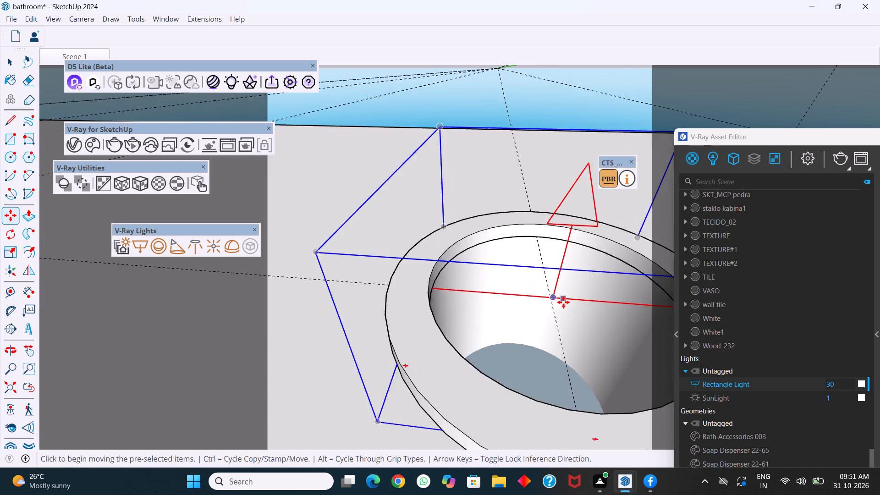
scroll(563, 302, up, 9)
middle_drag(544, 299, 512, 272)
middle_click(515, 272)
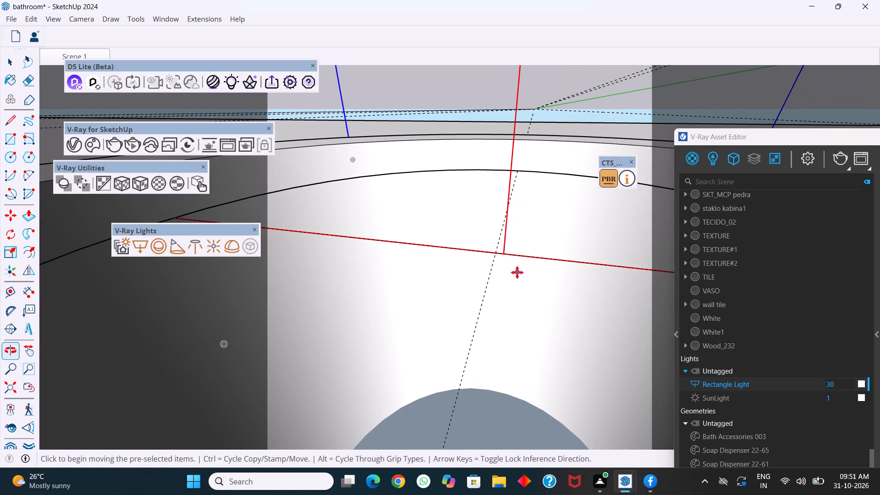
click(502, 253)
click(495, 253)
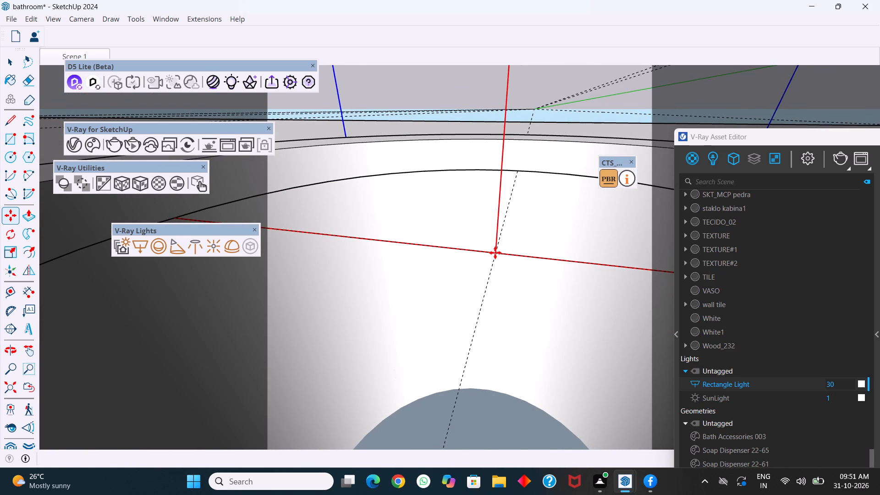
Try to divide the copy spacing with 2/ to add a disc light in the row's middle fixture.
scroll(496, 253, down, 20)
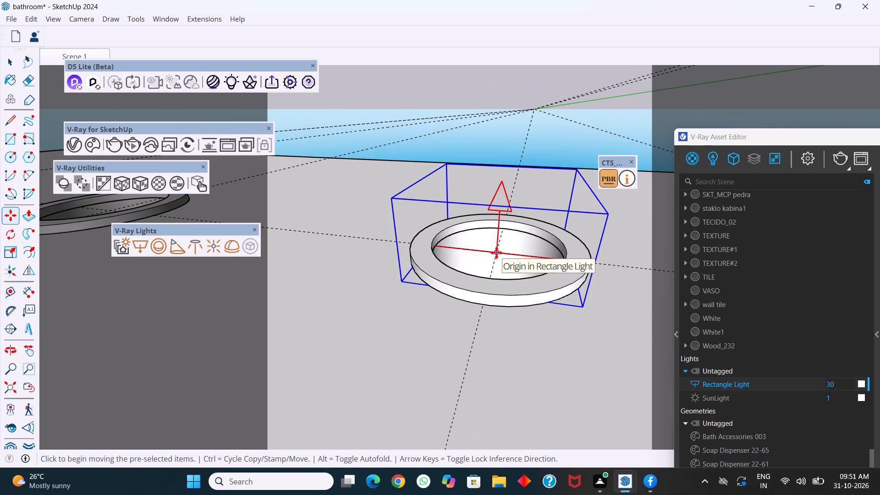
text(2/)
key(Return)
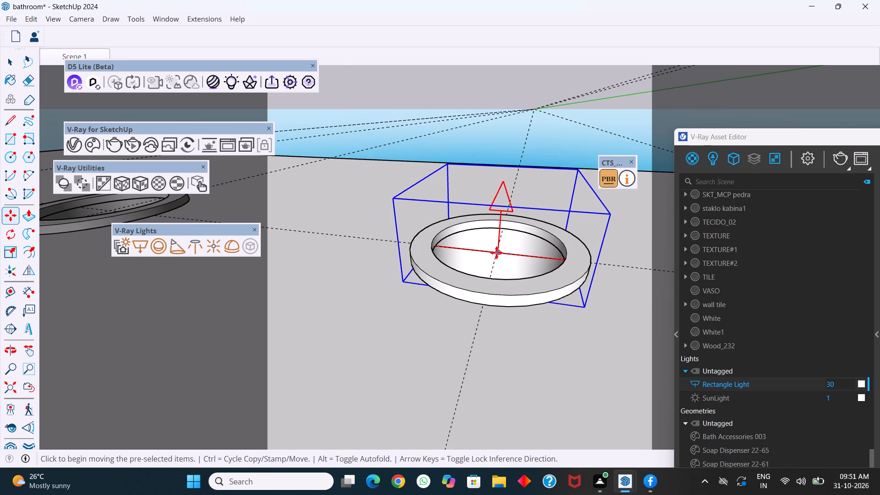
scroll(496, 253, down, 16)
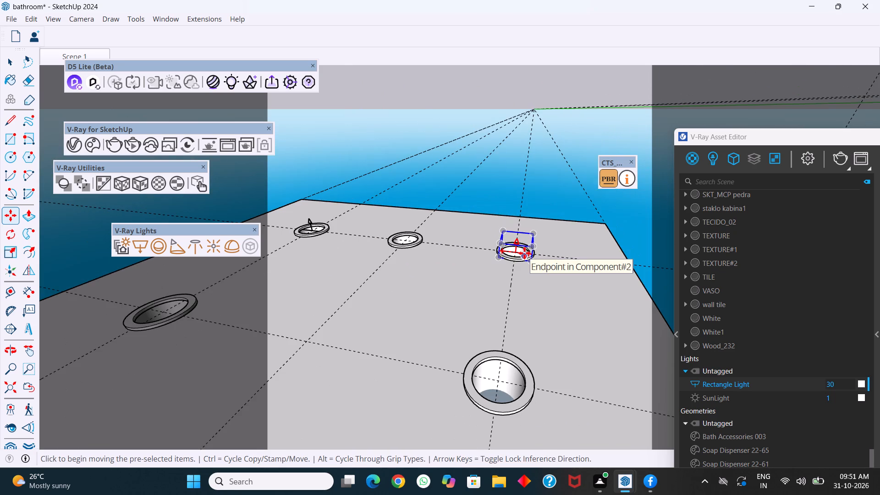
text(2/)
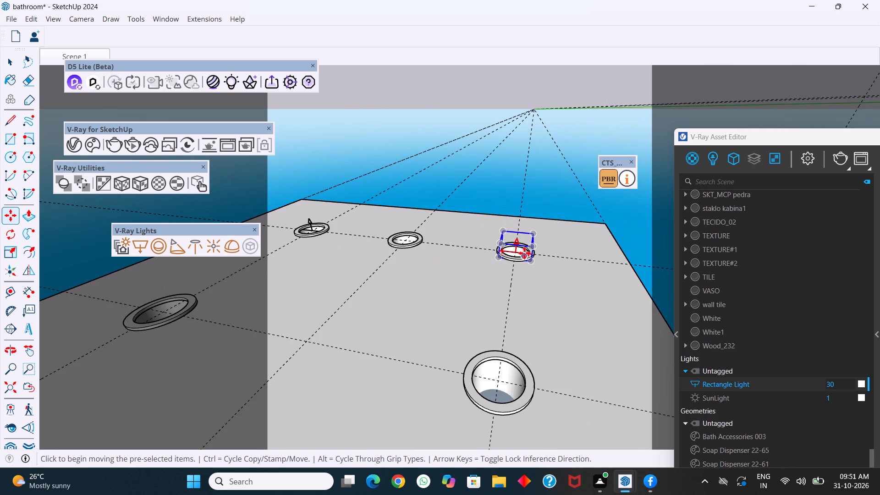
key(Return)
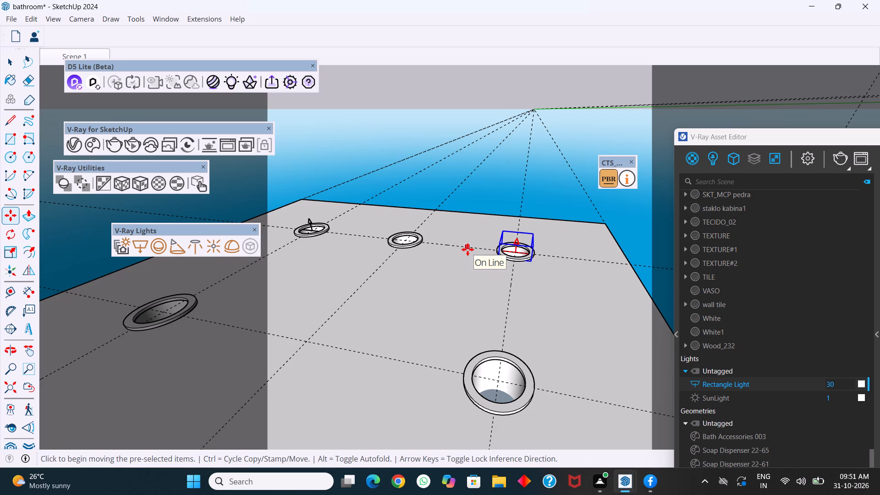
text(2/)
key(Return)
Copy the far corner's disc light by its centre along the red axis to the guide intersection in the row's middle fixture.
scroll(521, 250, up, 3)
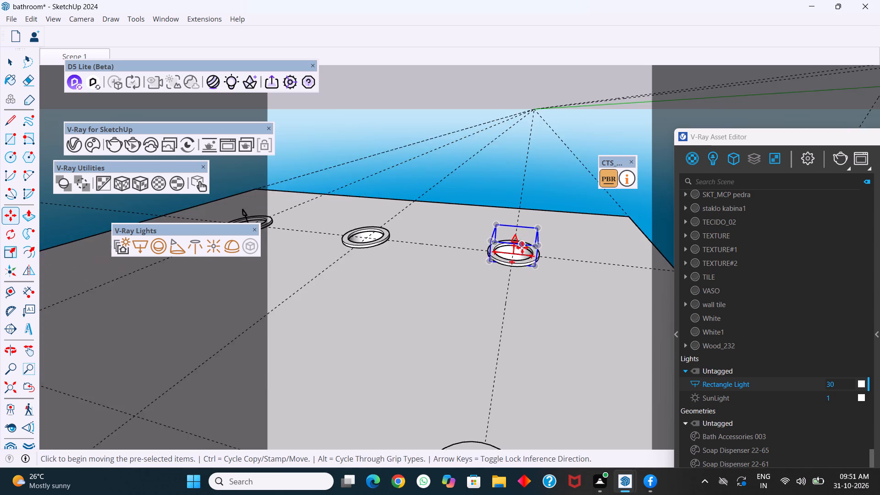
scroll(522, 247, up, 16)
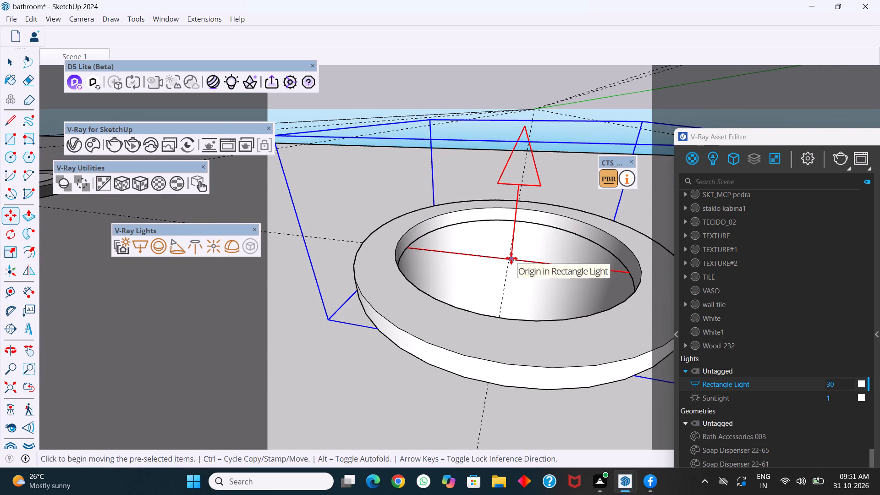
click(511, 258)
scroll(481, 248, down, 9)
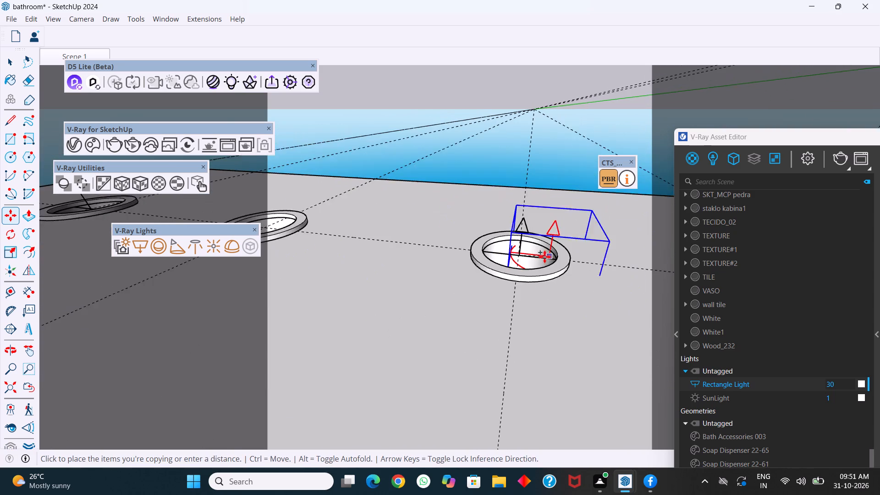
scroll(544, 257, down, 2)
key(Left)
scroll(356, 238, down, 4)
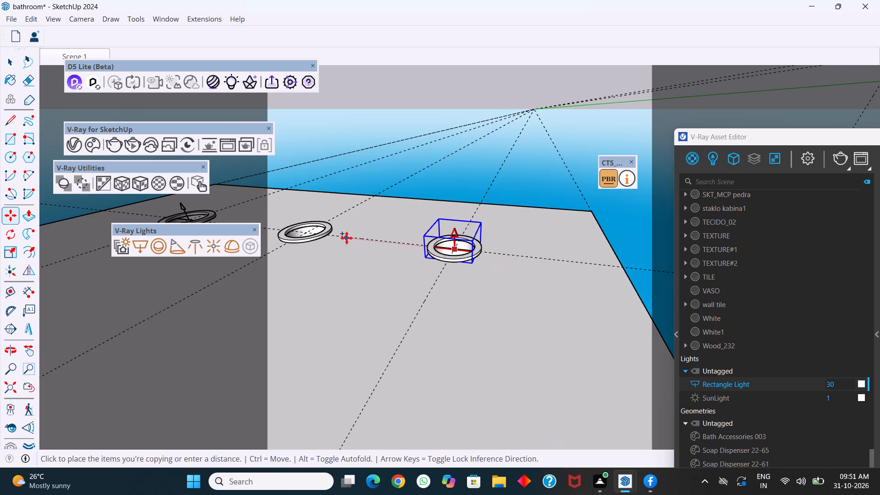
scroll(346, 238, down, 1)
key(Right)
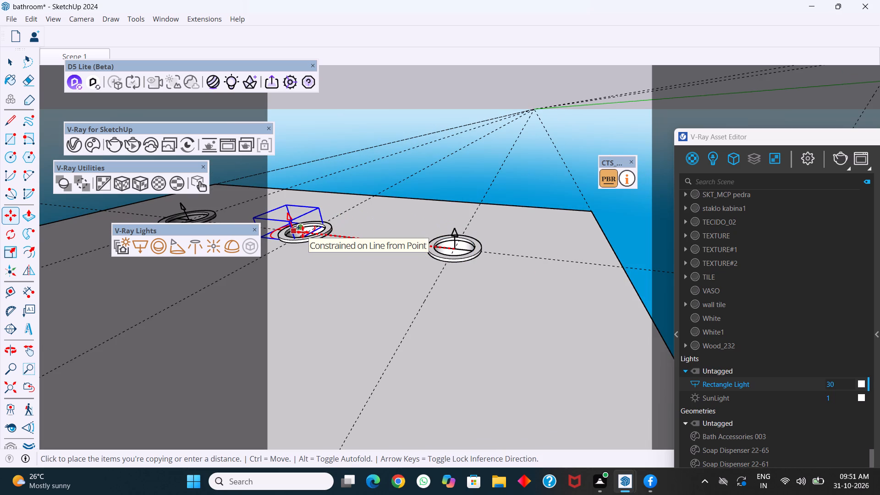
shift+middle_drag(302, 232, 456, 297)
scroll(461, 302, up, 8)
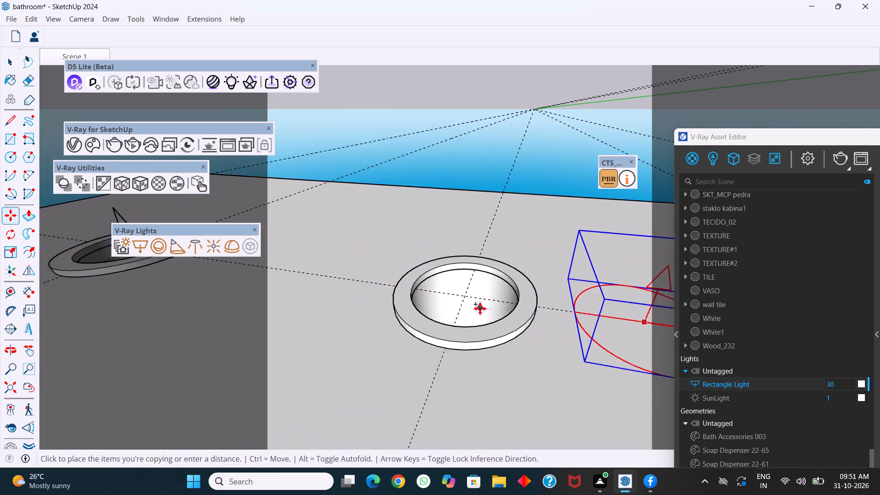
scroll(480, 308, up, 15)
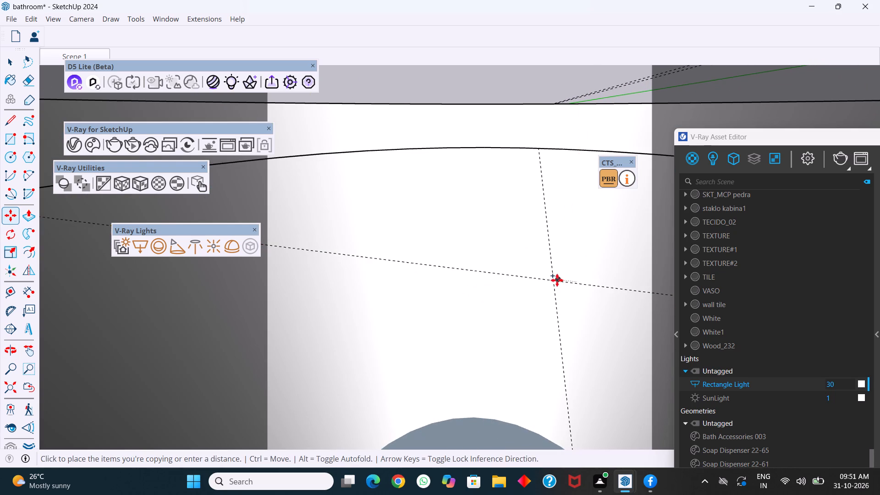
click(555, 280)
scroll(478, 290, down, 20)
scroll(478, 290, down, 1)
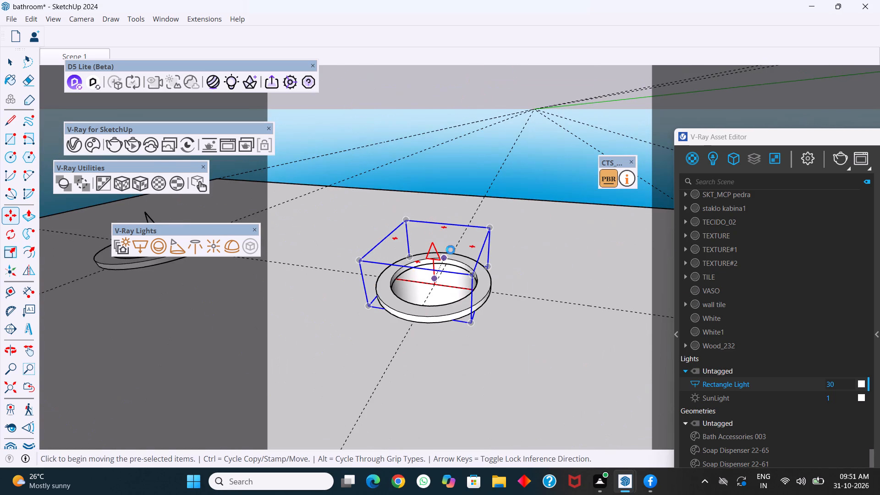
scroll(451, 250, down, 7)
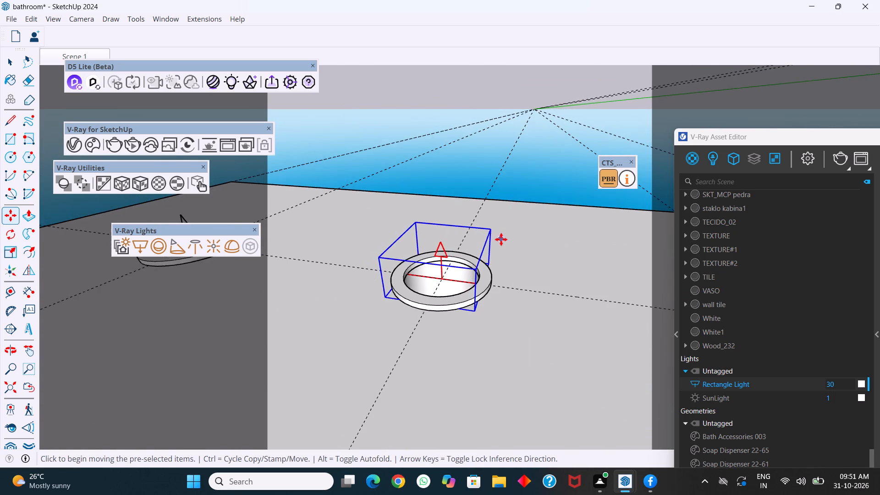
Copy the completed row's three disc lights together by a centre point along the green axis into the opposite outer row's fixtures.
scroll(501, 239, down, 11)
scroll(434, 271, down, 4)
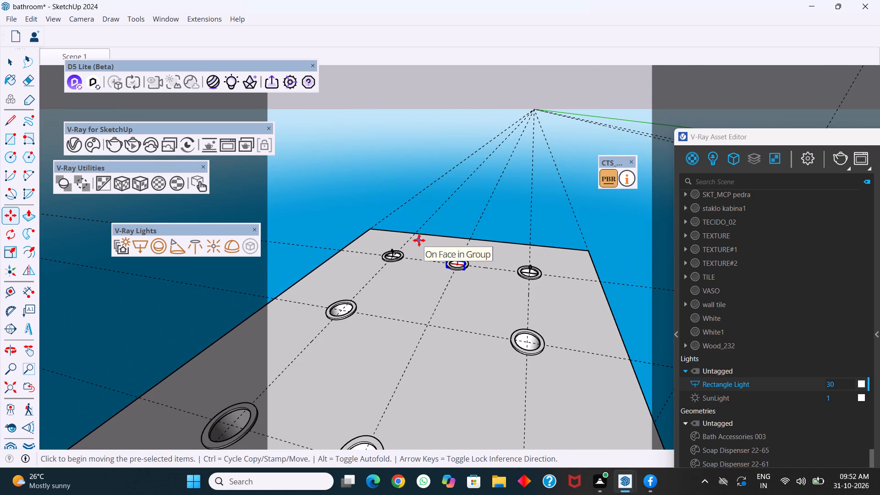
key(space)
click(449, 222)
scroll(390, 251, up, 4)
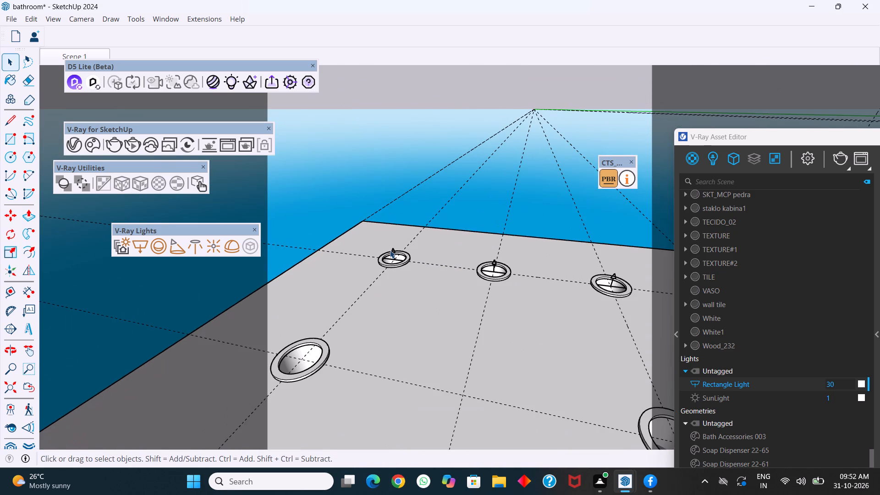
scroll(390, 250, up, 4)
click(396, 250)
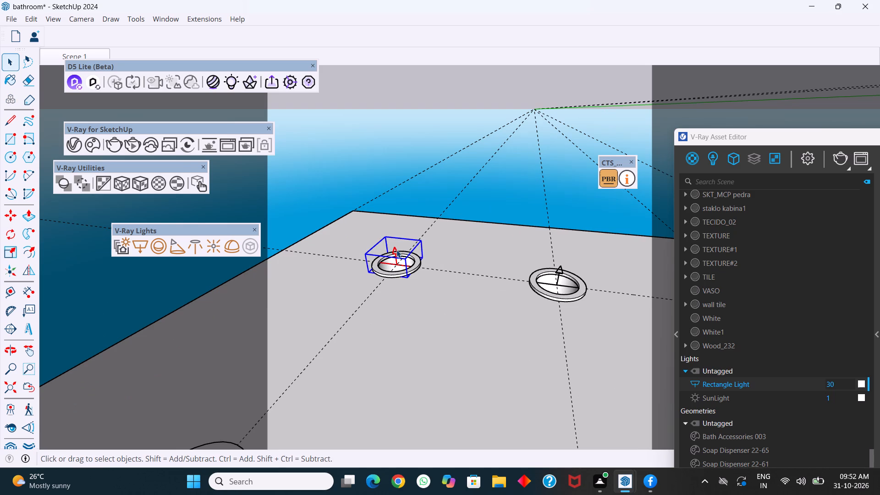
shift+click(559, 268)
scroll(423, 268, down, 12)
scroll(505, 278, up, 7)
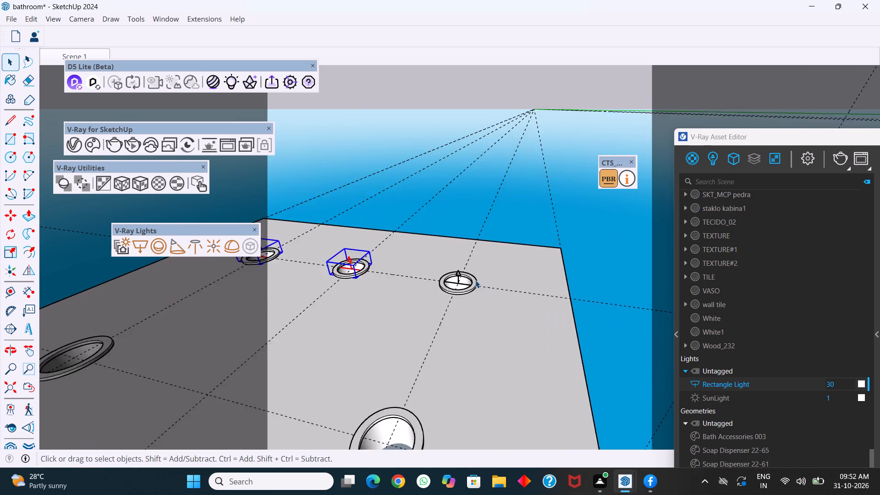
scroll(475, 280, up, 10)
shift+click(460, 263)
scroll(493, 261, down, 4)
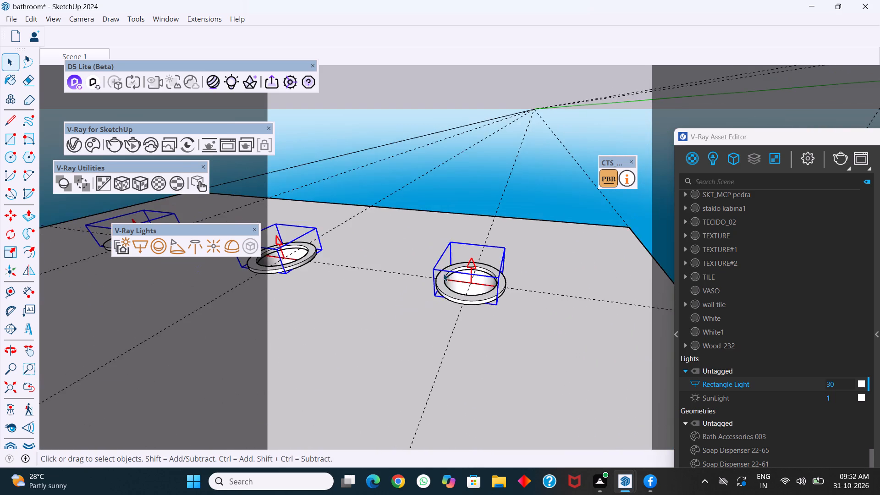
scroll(443, 273, down, 14)
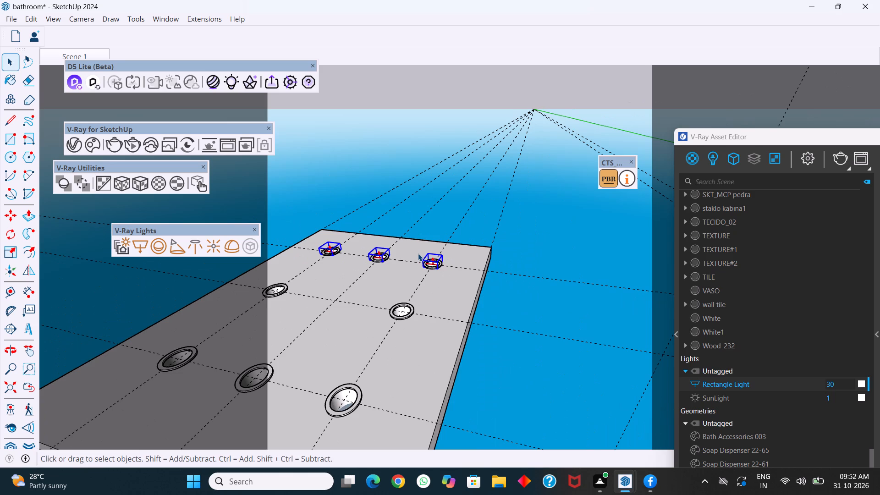
key(m)
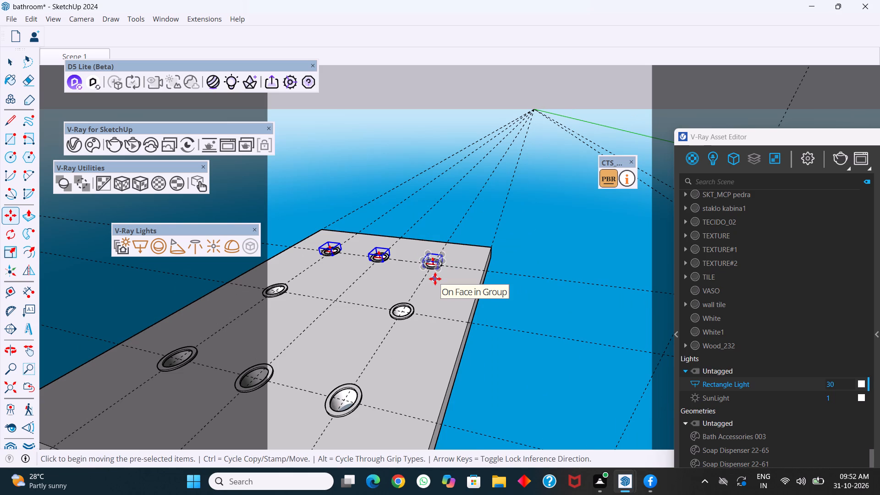
scroll(444, 284, up, 9)
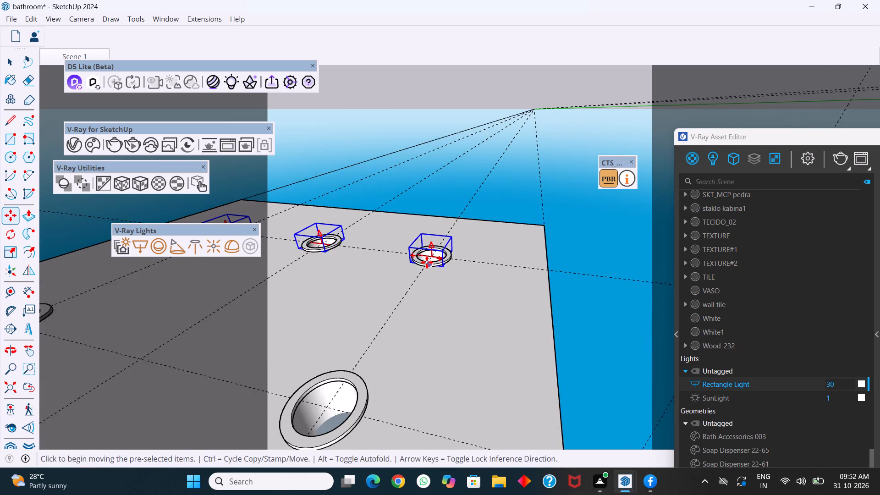
scroll(427, 262, up, 18)
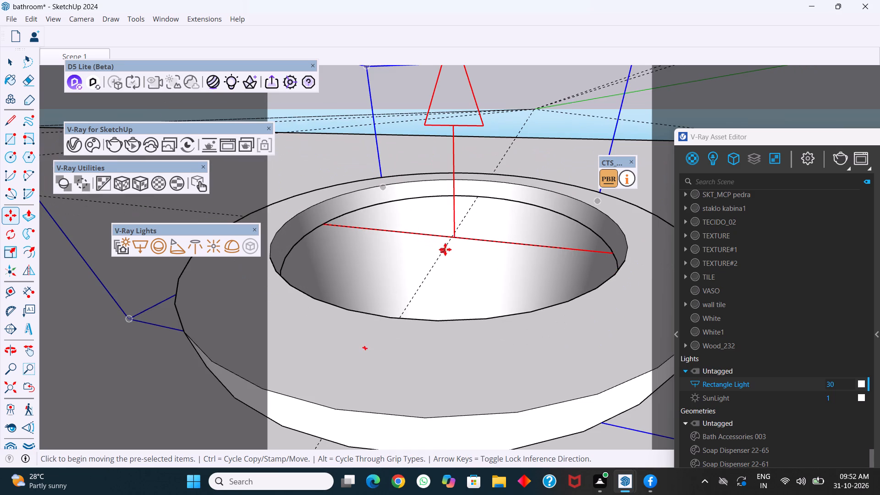
click(454, 235)
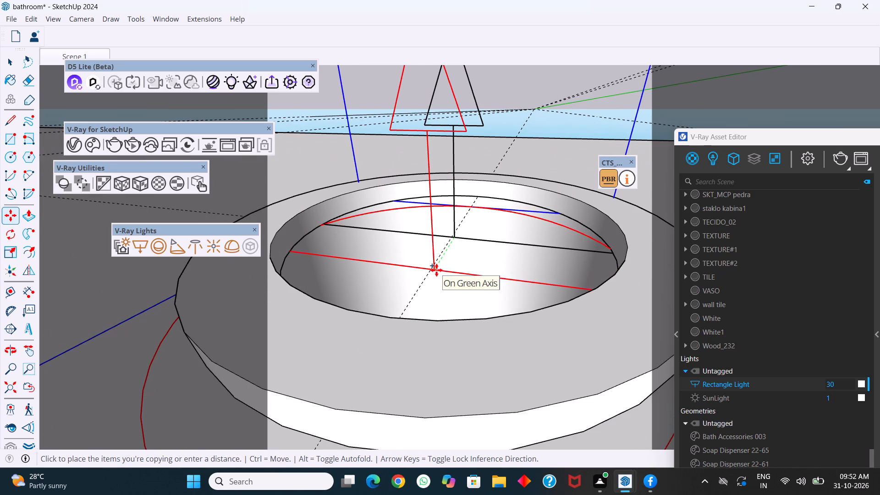
key(Left)
scroll(430, 275, down, 18)
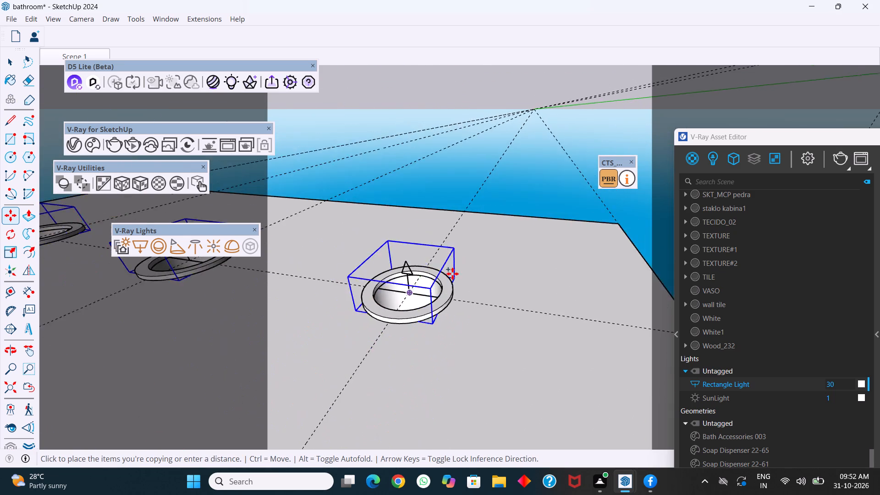
scroll(452, 274, down, 20)
scroll(452, 274, down, 2)
scroll(450, 313, up, 6)
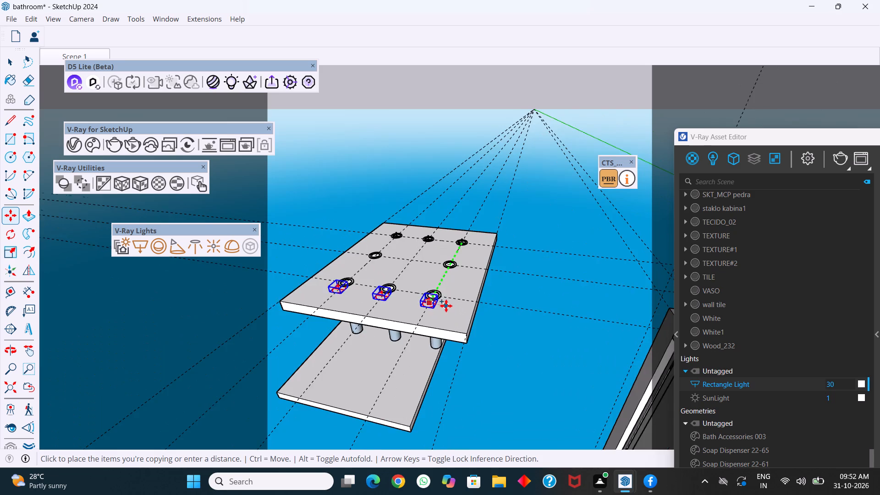
scroll(446, 306, up, 4)
middle_drag(423, 291, 429, 217)
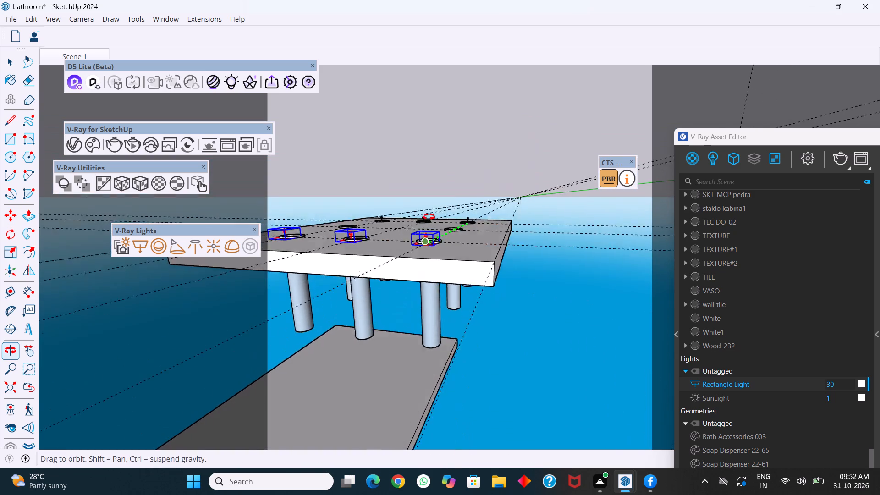
middle_drag(429, 217, 448, 297)
scroll(448, 297, up, 5)
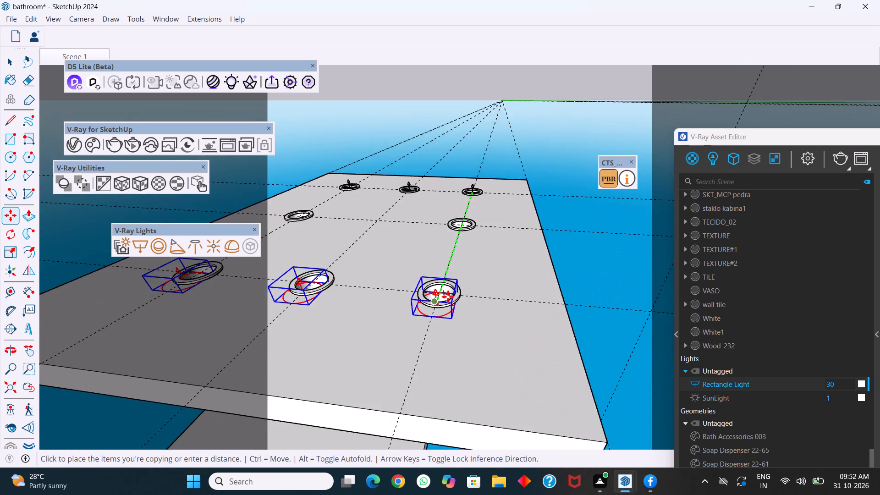
scroll(448, 297, up, 13)
click(410, 282)
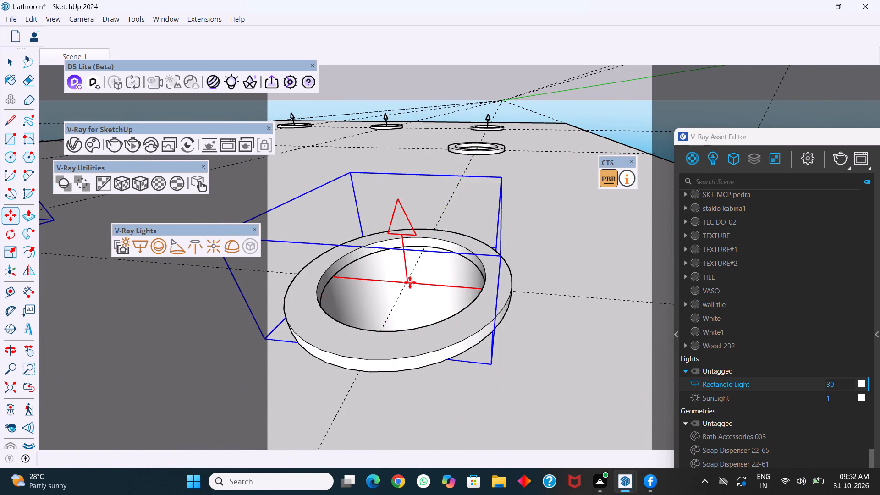
scroll(451, 283, down, 16)
middle_drag(429, 256, 479, 365)
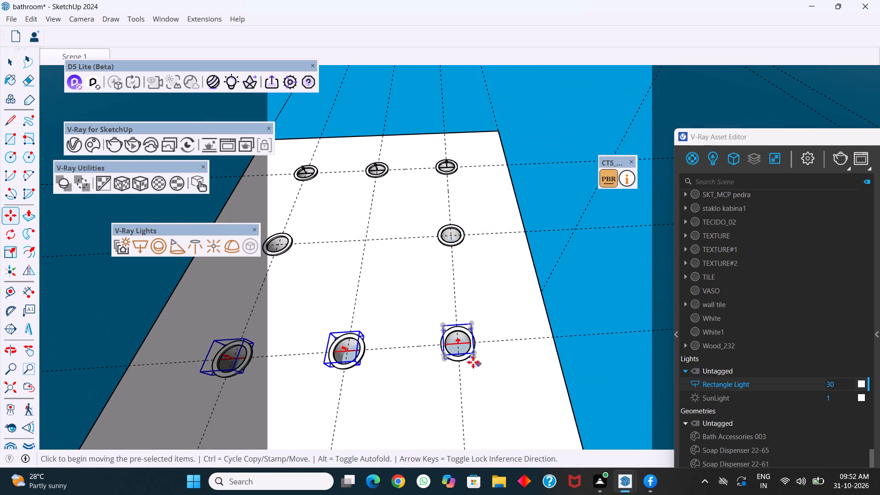
key(space)
click(592, 308)
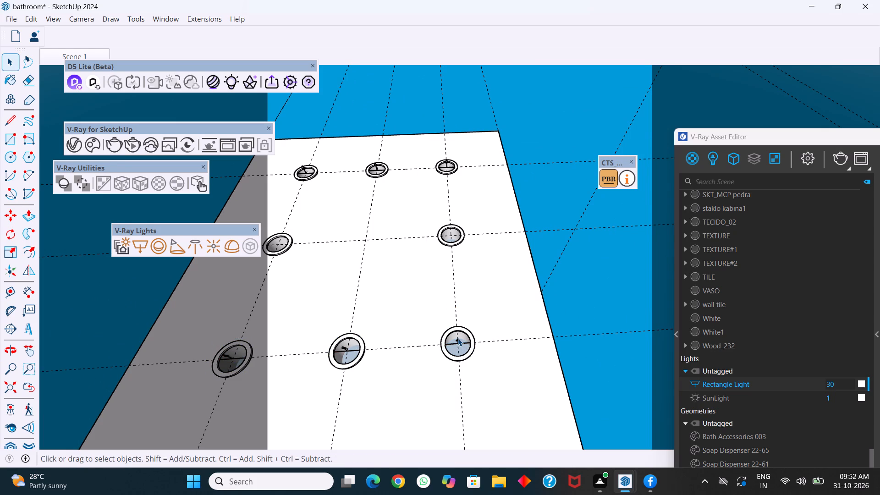
Copy the two corner disc lights of the new row along the green axis into the middle row's two fixtures.
click(458, 338)
middle_drag(452, 334, 437, 247)
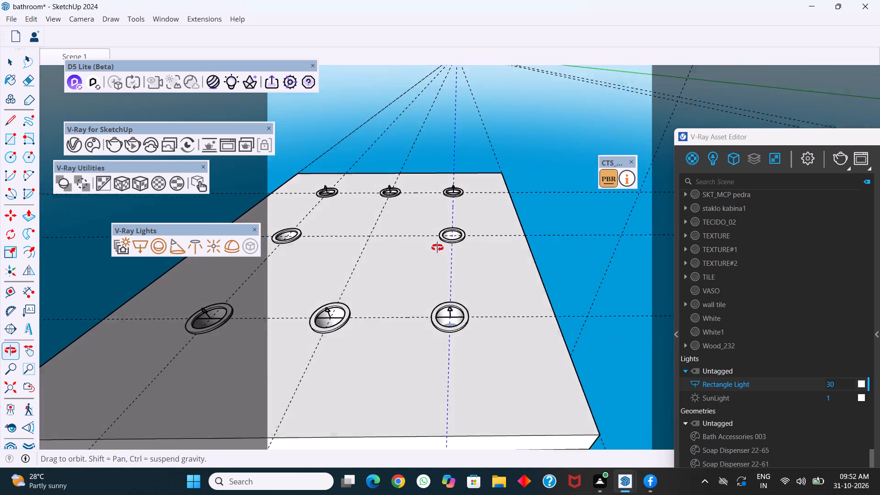
middle_drag(437, 247, 437, 237)
middle_drag(438, 208, 440, 200)
scroll(466, 298, up, 4)
click(442, 293)
scroll(497, 284, down, 4)
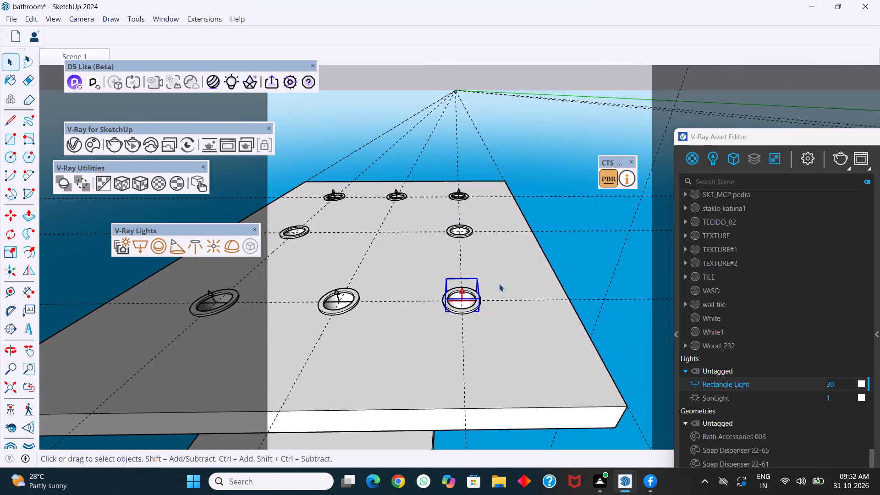
scroll(486, 282, down, 8)
scroll(396, 288, up, 8)
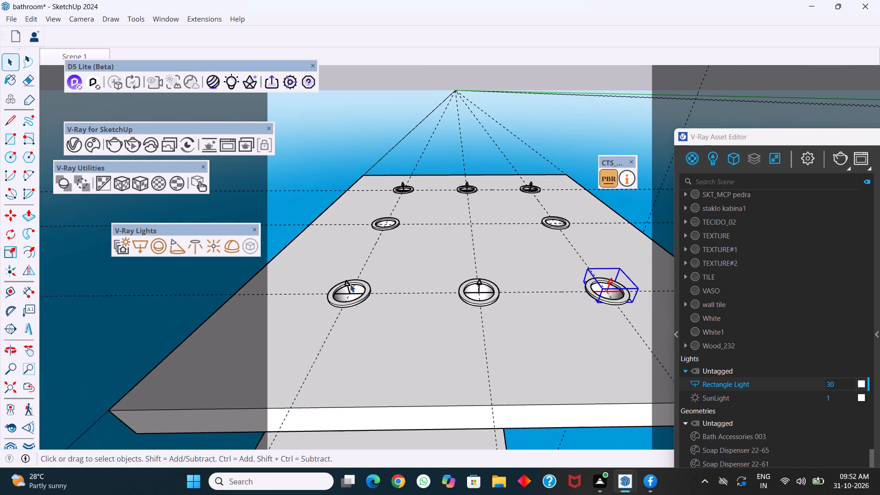
scroll(350, 284, up, 5)
shift+click(346, 278)
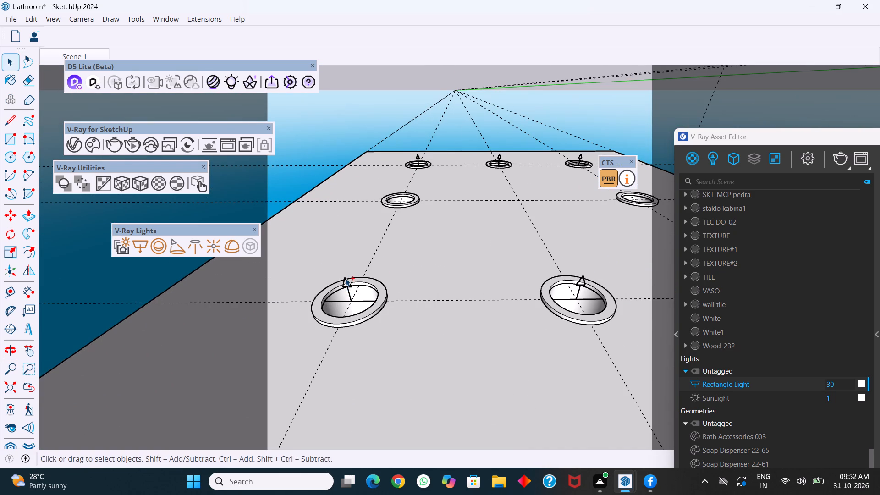
key(m)
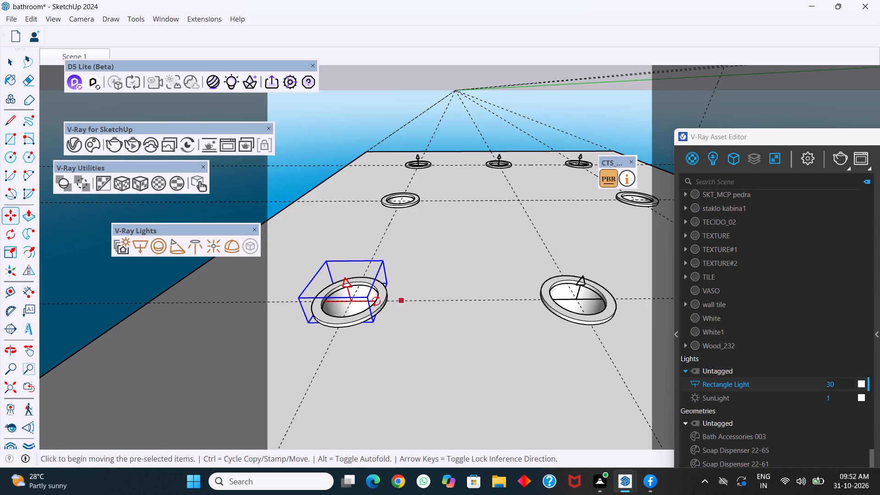
scroll(352, 300, up, 7)
click(351, 302)
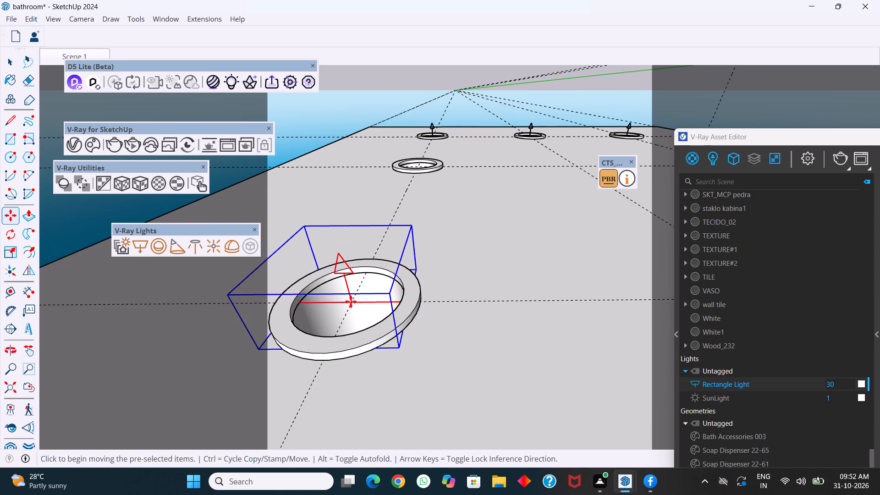
key(Left)
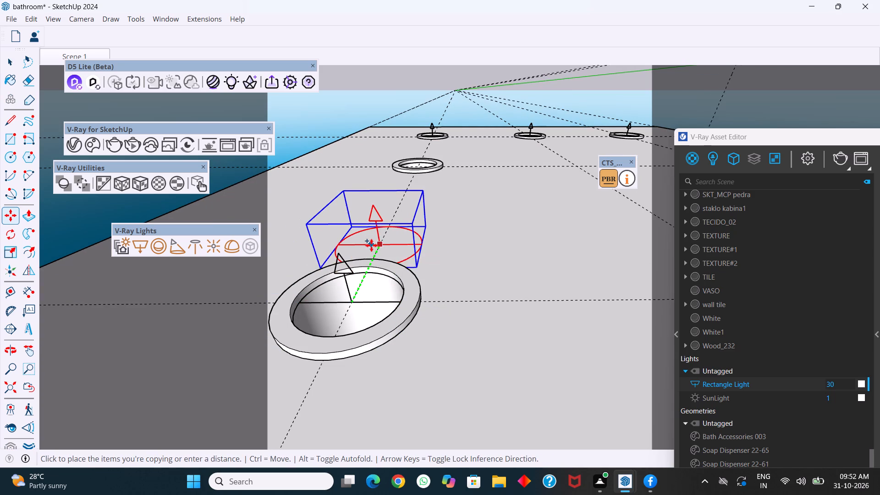
middle_drag(405, 164, 413, 212)
scroll(413, 205, up, 10)
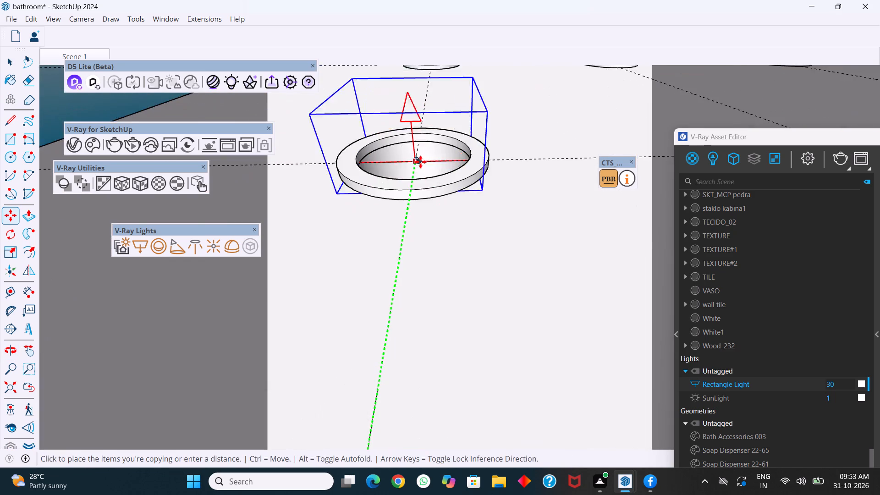
scroll(420, 162, up, 7)
click(411, 159)
scroll(386, 224, down, 8)
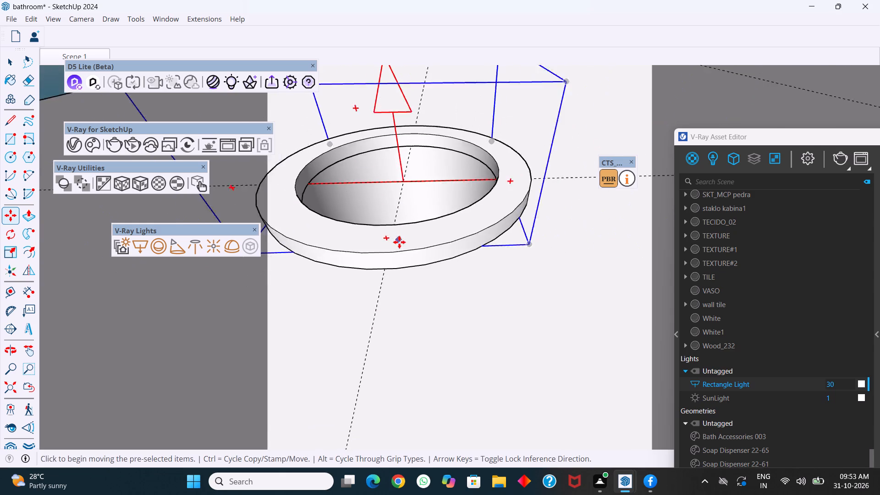
scroll(399, 242, down, 20)
scroll(399, 242, down, 16)
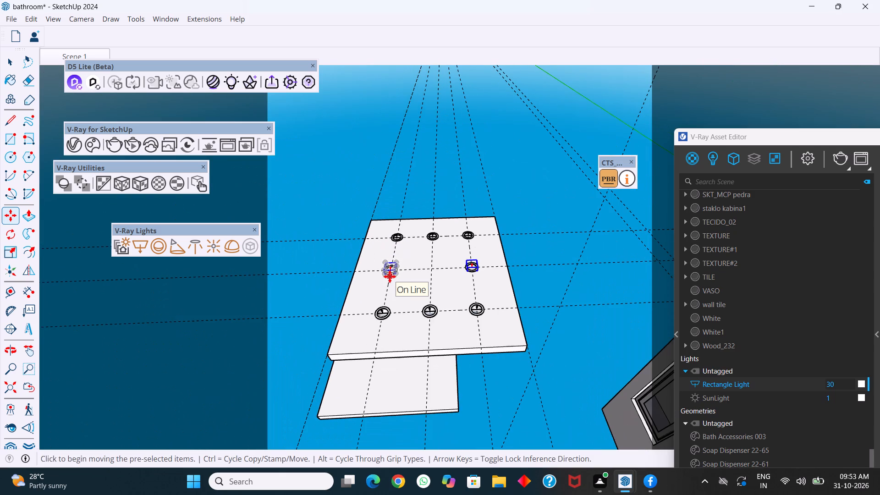
key(space)
click(548, 285)
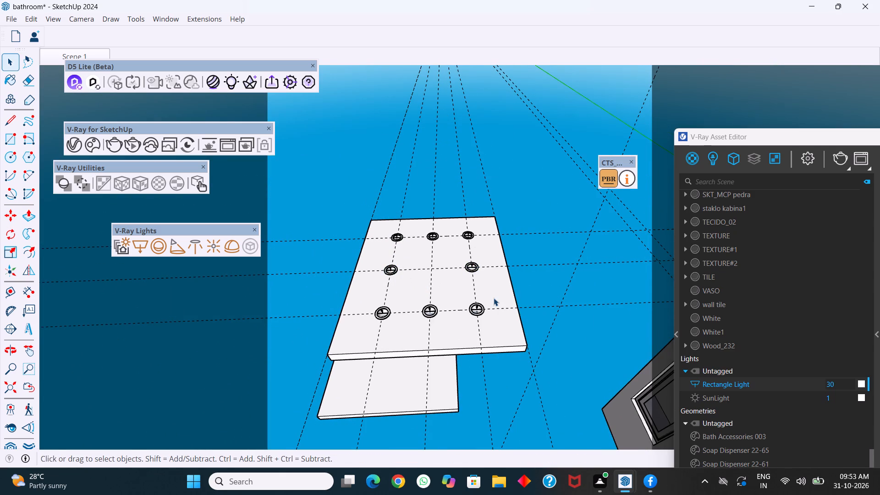
Open the panel group and its front corner cylinder component, and push the cylinder's end face down flush with the panel's surface.
scroll(486, 286, down, 5)
middle_drag(476, 281, 467, 346)
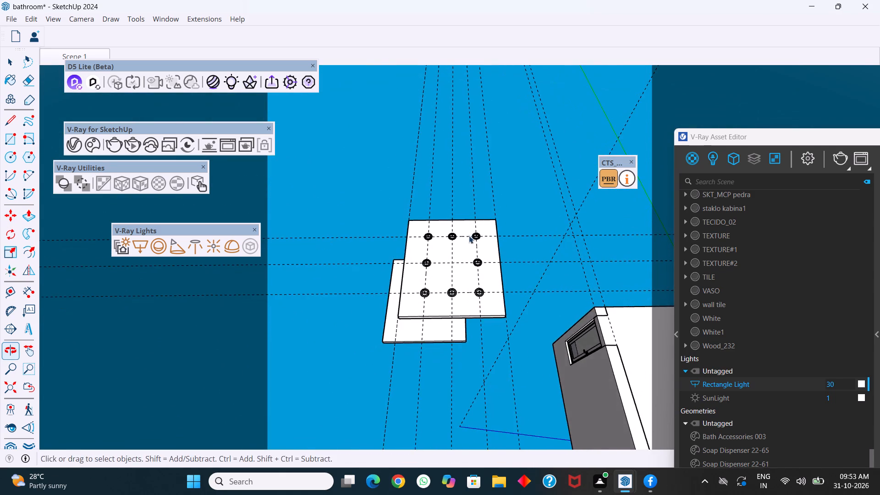
middle_drag(469, 236, 429, 470)
middle_drag(451, 175, 469, 328)
middle_drag(458, 206, 453, 356)
scroll(453, 356, up, 1)
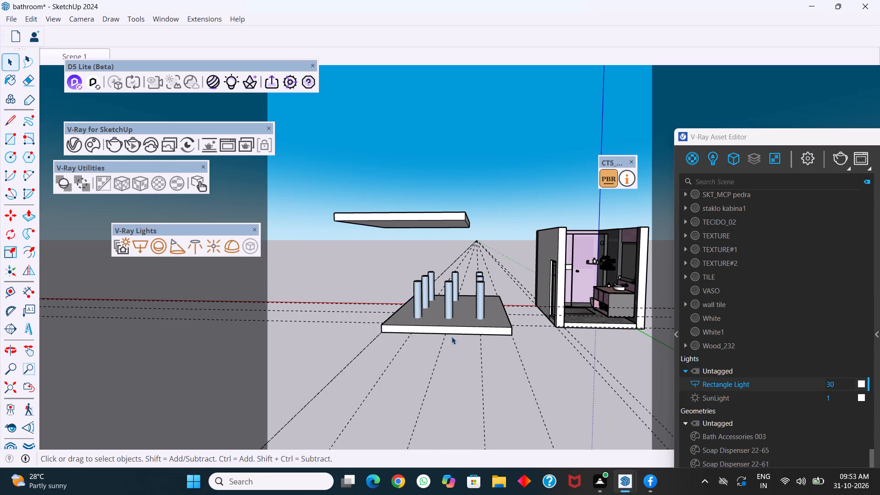
middle_drag(449, 307, 445, 376)
scroll(479, 327, up, 9)
click(478, 324)
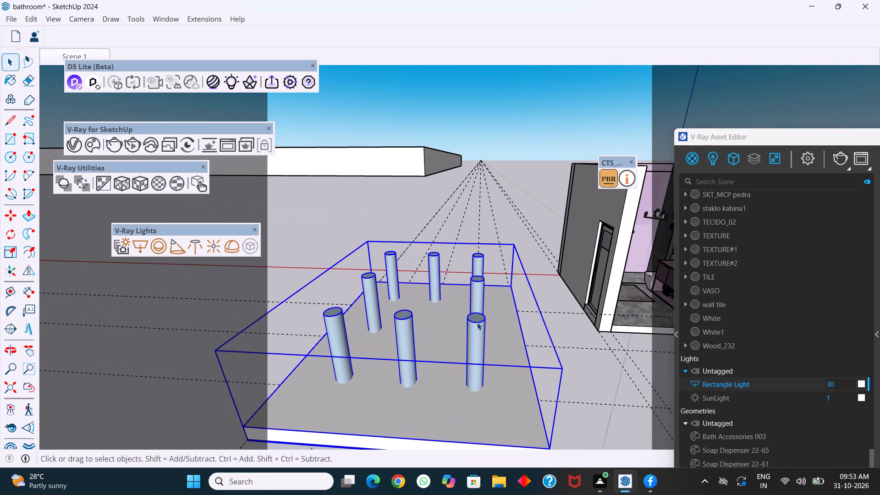
scroll(477, 322, up, 5)
double_click(477, 322)
click(477, 318)
click(477, 318)
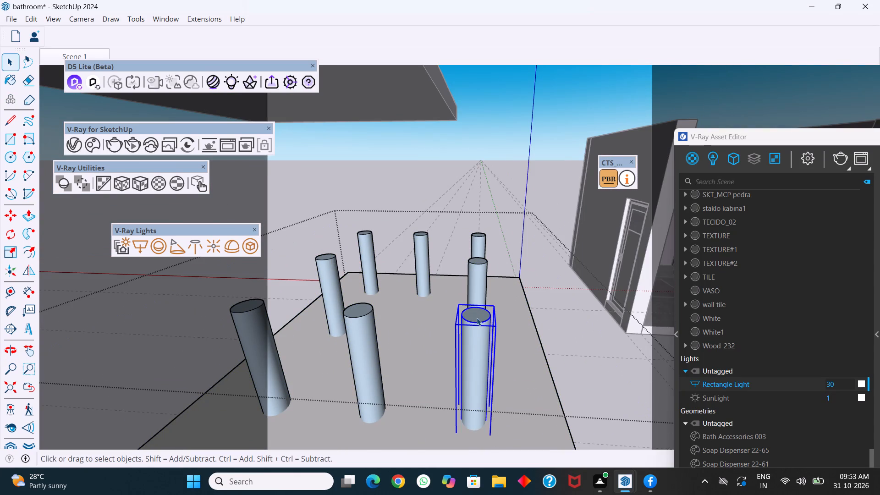
double_click(477, 317)
click(476, 316)
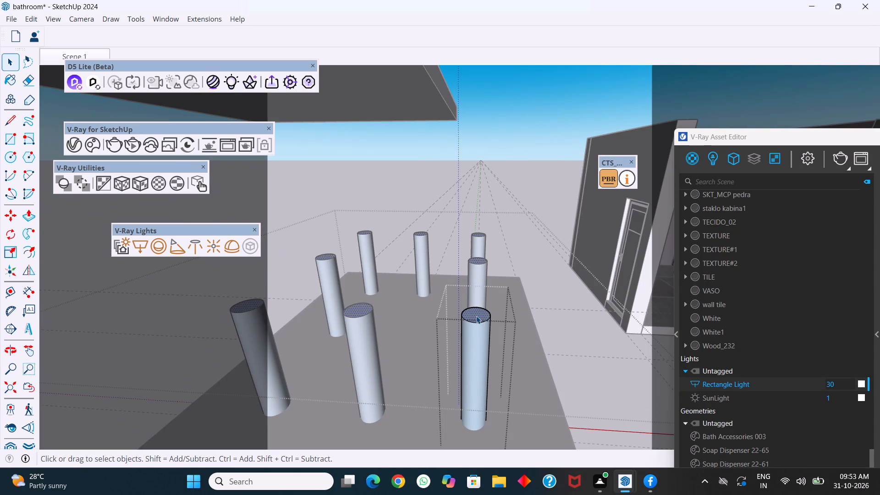
key(p)
click(476, 316)
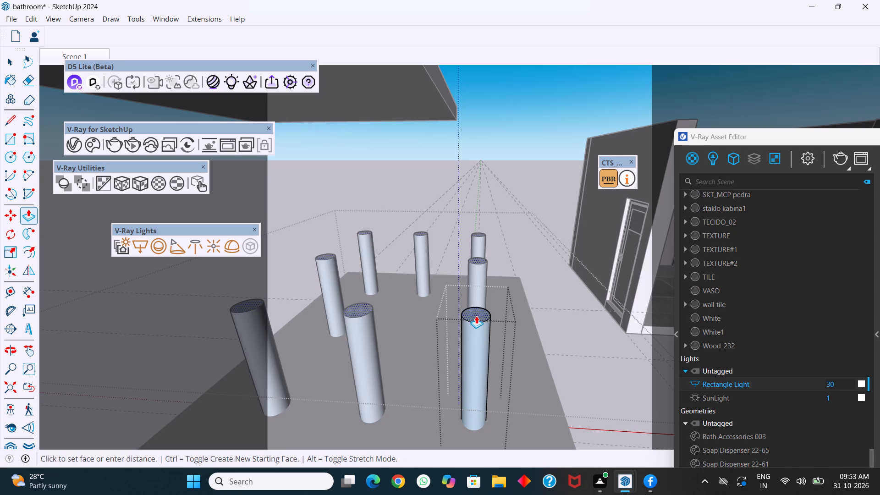
click(524, 425)
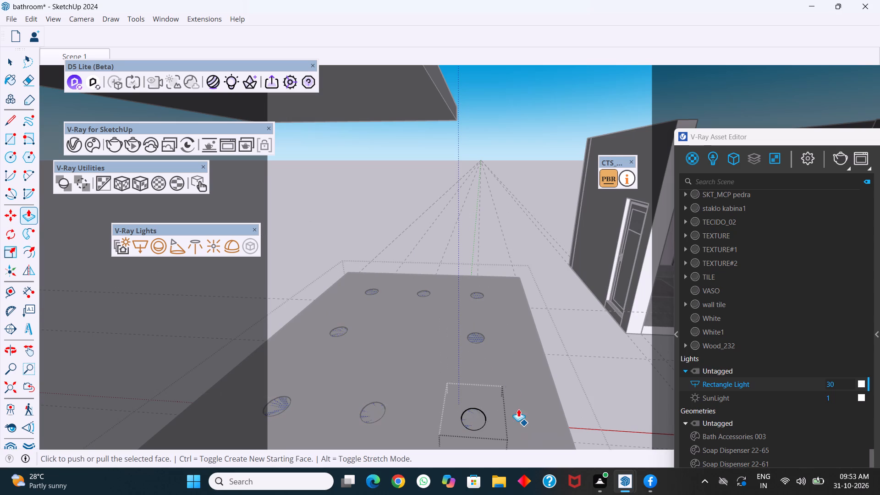
Delete the selected circular end face inside the shortened fixture component.
scroll(463, 311, down, 10)
middle_drag(460, 346, 462, 142)
middle_drag(492, 245, 487, 174)
scroll(487, 182, up, 2)
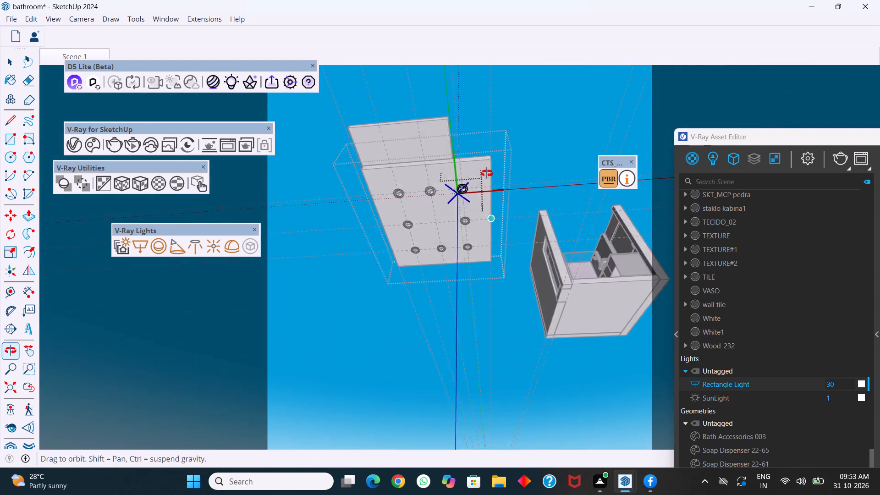
scroll(487, 173, up, 14)
middle_drag(419, 177, 444, 83)
scroll(420, 175, up, 1)
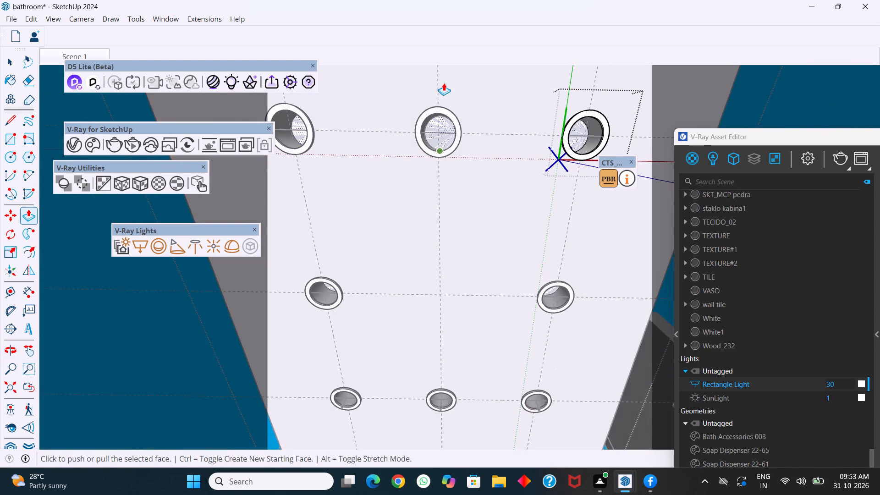
middle_drag(442, 153, 452, 306)
middle_drag(503, 125, 476, 328)
middle_drag(477, 160, 473, 200)
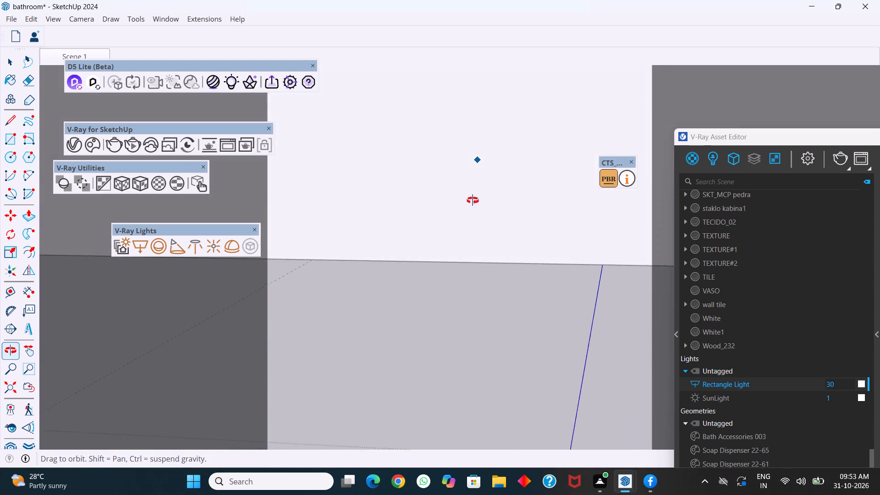
middle_drag(473, 200, 451, 349)
scroll(439, 296, down, 20)
scroll(439, 296, down, 1)
middle_click(449, 176)
middle_click(441, 173)
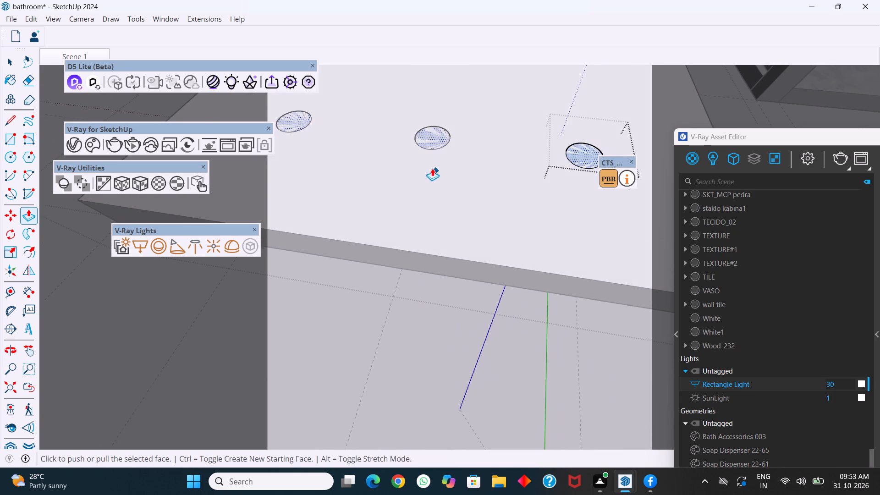
scroll(429, 143, up, 7)
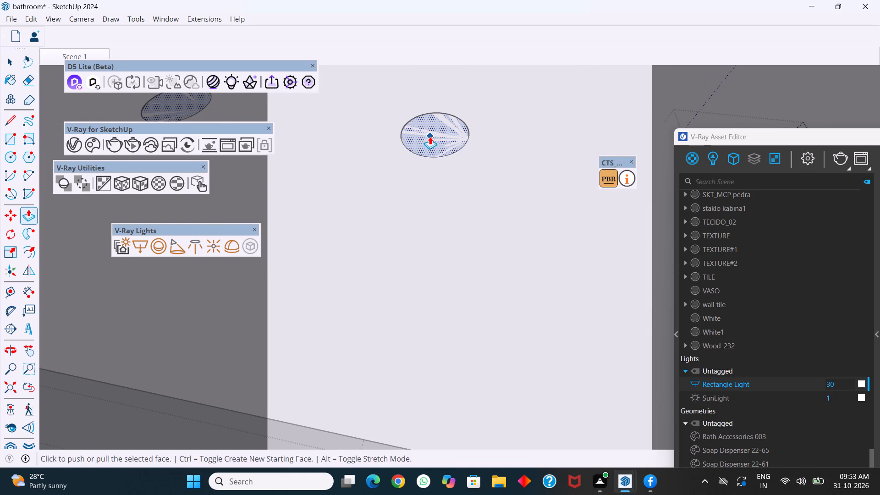
key(Delete)
Examine the round fixtures from both the recessed side and the back of the panel.
scroll(440, 195, down, 5)
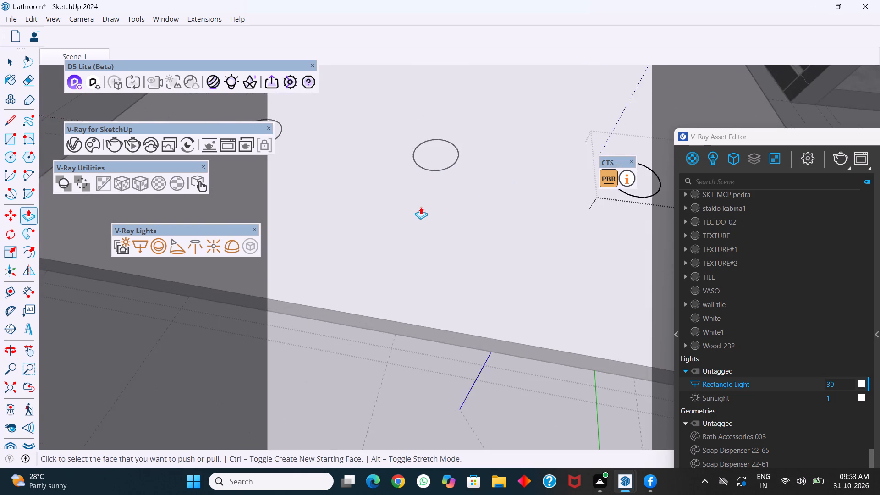
scroll(421, 207, down, 8)
middle_drag(449, 213, 480, 36)
middle_drag(487, 247, 482, 89)
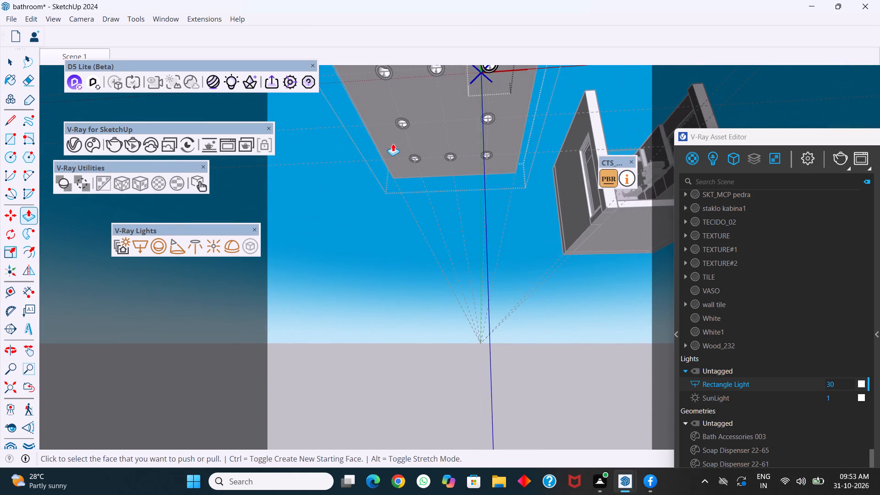
scroll(400, 122, up, 11)
middle_drag(472, 169, 456, 77)
scroll(457, 141, up, 1)
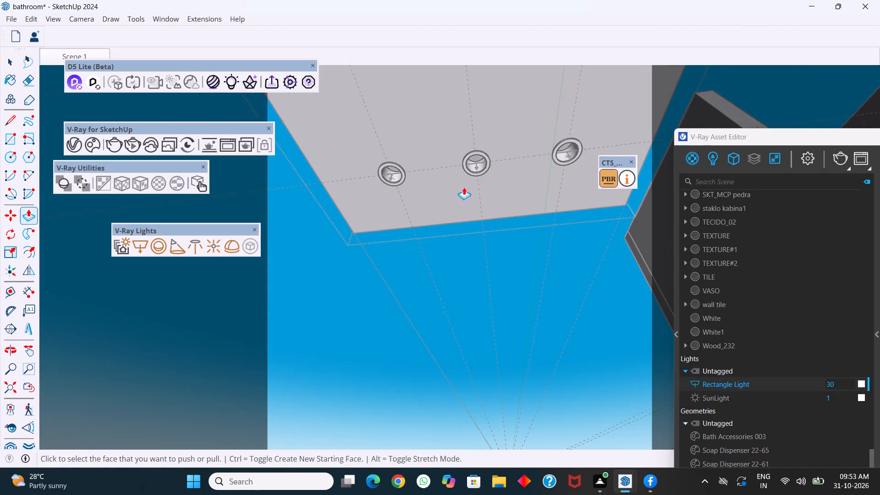
middle_drag(465, 192, 476, 396)
scroll(465, 237, up, 1)
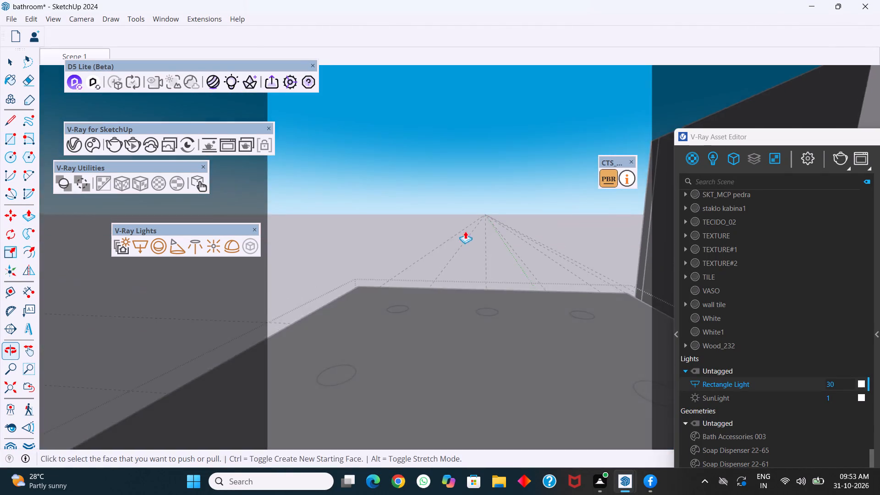
middle_drag(465, 243, 462, 297)
scroll(462, 297, down, 10)
Close the fixture component and the panel group to return to the whole model.
key(space)
click(369, 253)
scroll(447, 287, down, 2)
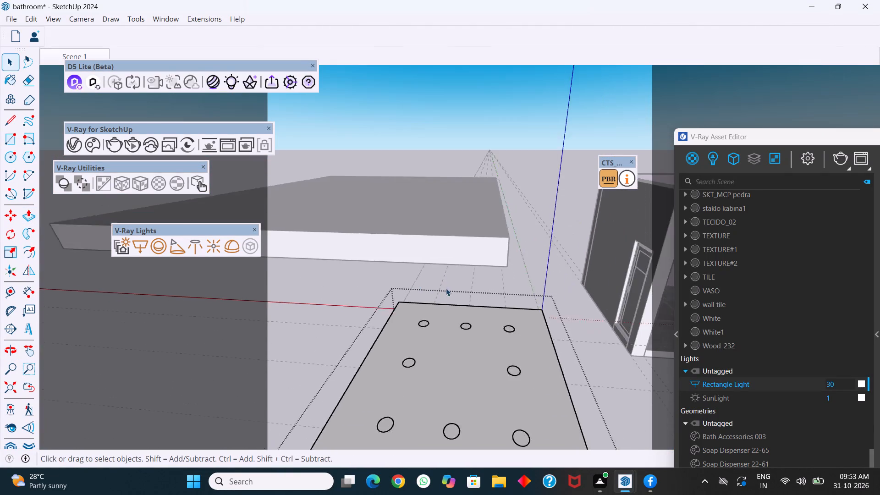
scroll(446, 288, down, 8)
click(576, 376)
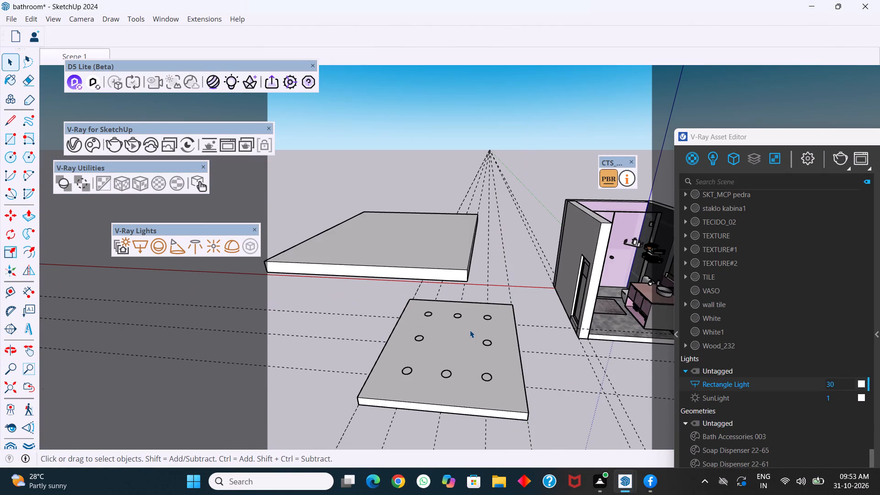
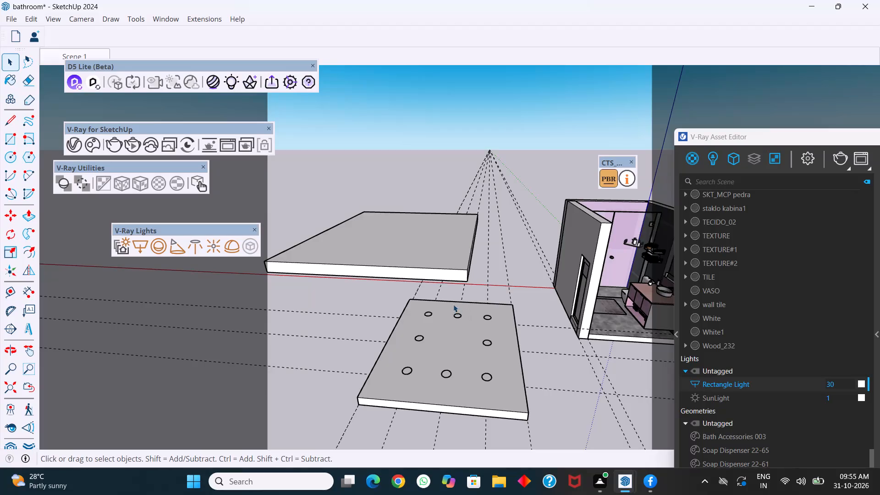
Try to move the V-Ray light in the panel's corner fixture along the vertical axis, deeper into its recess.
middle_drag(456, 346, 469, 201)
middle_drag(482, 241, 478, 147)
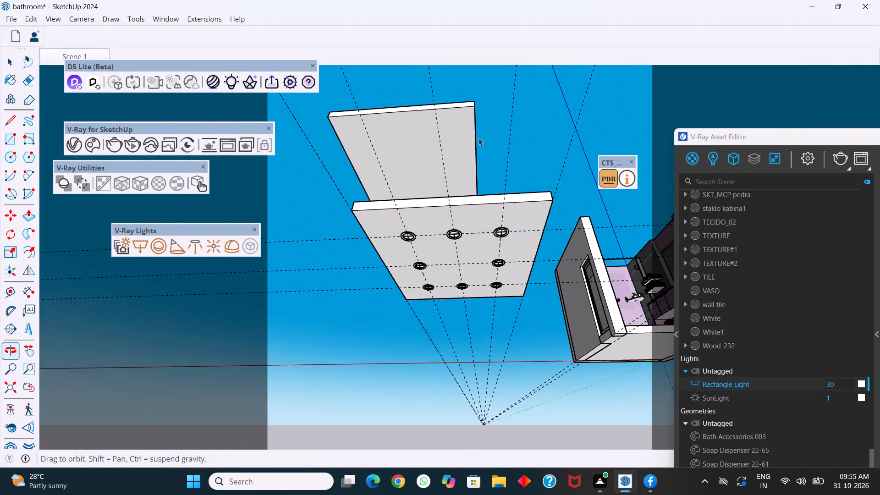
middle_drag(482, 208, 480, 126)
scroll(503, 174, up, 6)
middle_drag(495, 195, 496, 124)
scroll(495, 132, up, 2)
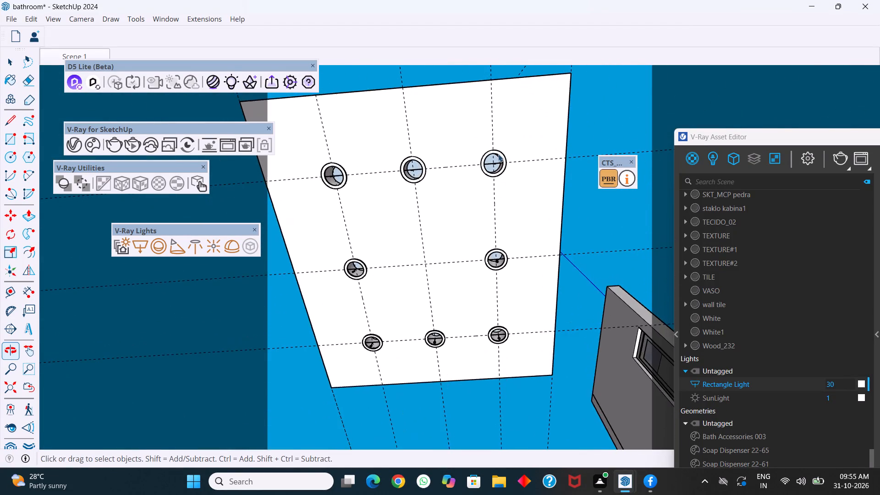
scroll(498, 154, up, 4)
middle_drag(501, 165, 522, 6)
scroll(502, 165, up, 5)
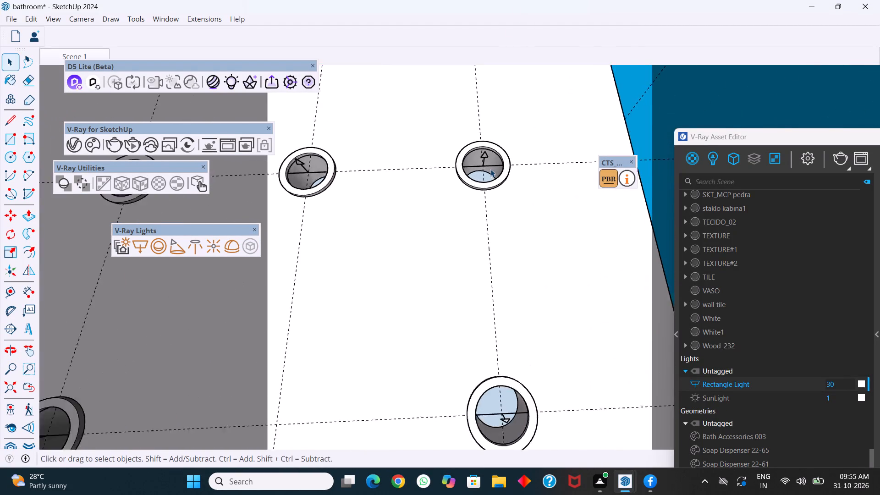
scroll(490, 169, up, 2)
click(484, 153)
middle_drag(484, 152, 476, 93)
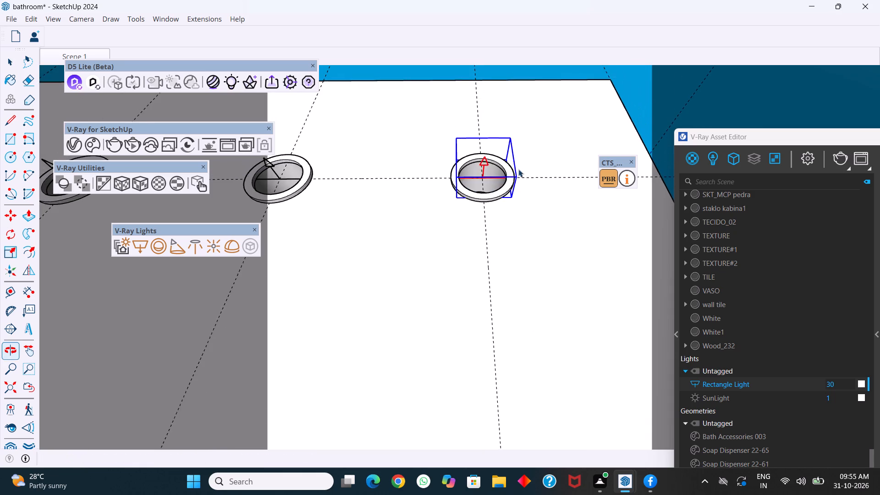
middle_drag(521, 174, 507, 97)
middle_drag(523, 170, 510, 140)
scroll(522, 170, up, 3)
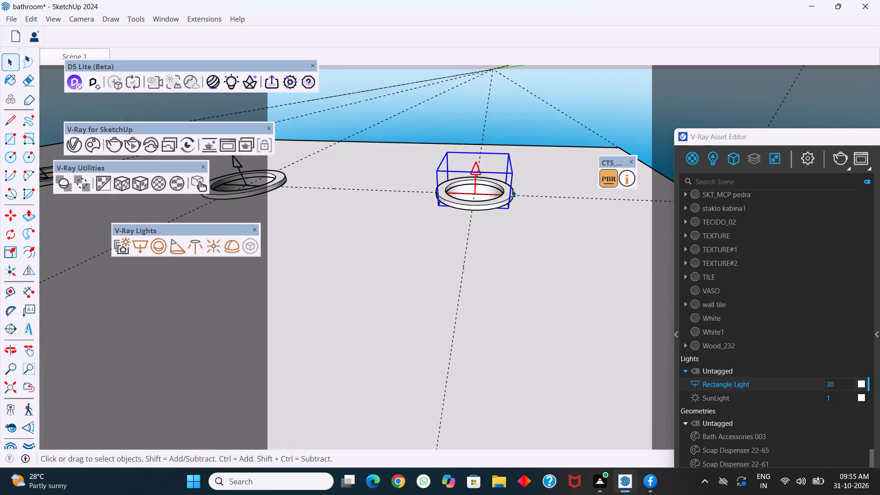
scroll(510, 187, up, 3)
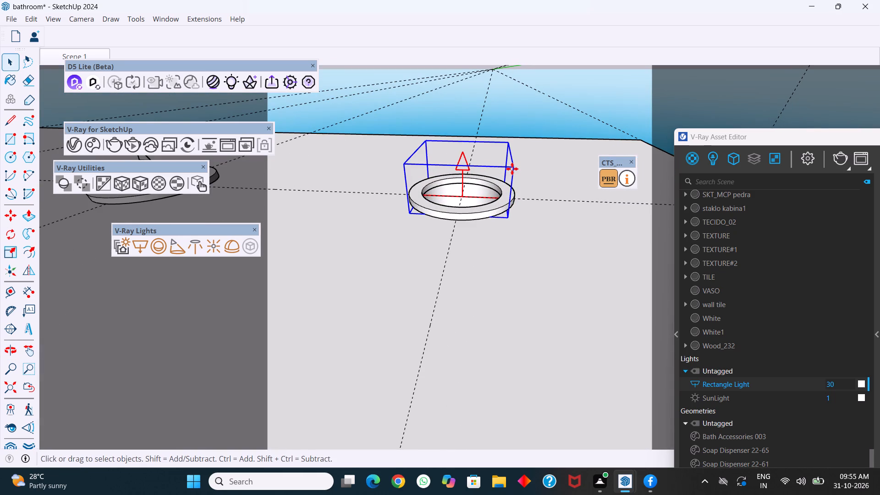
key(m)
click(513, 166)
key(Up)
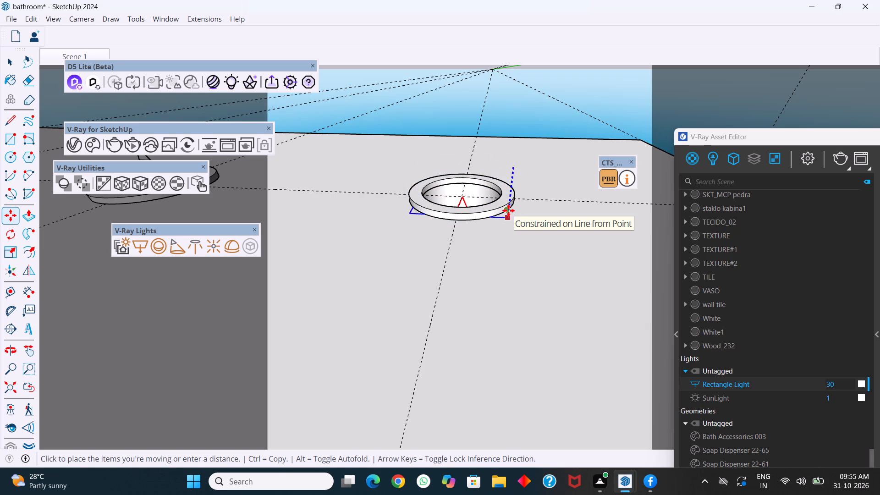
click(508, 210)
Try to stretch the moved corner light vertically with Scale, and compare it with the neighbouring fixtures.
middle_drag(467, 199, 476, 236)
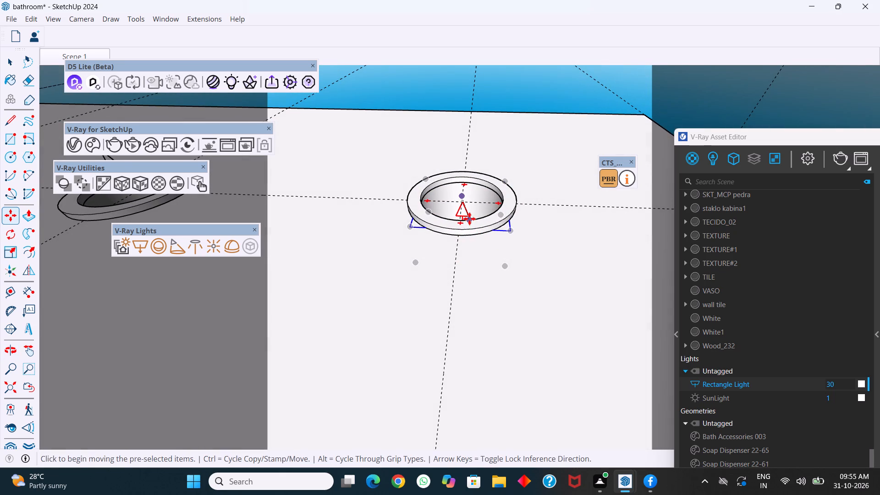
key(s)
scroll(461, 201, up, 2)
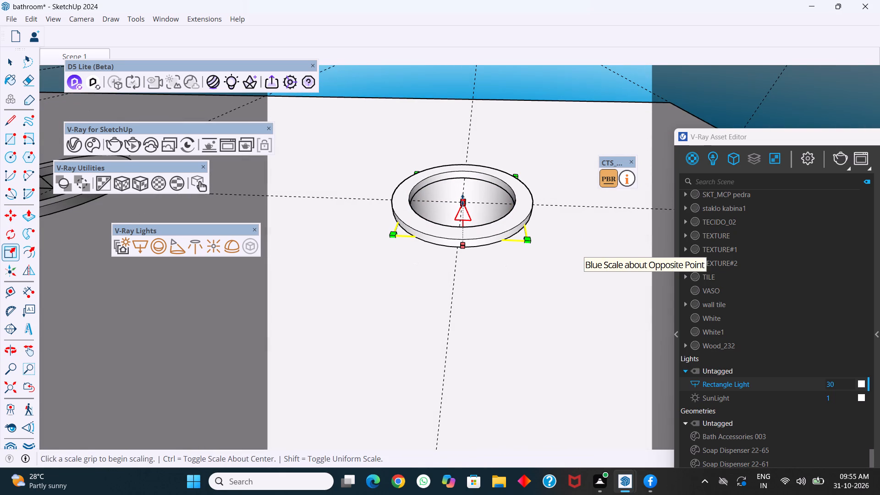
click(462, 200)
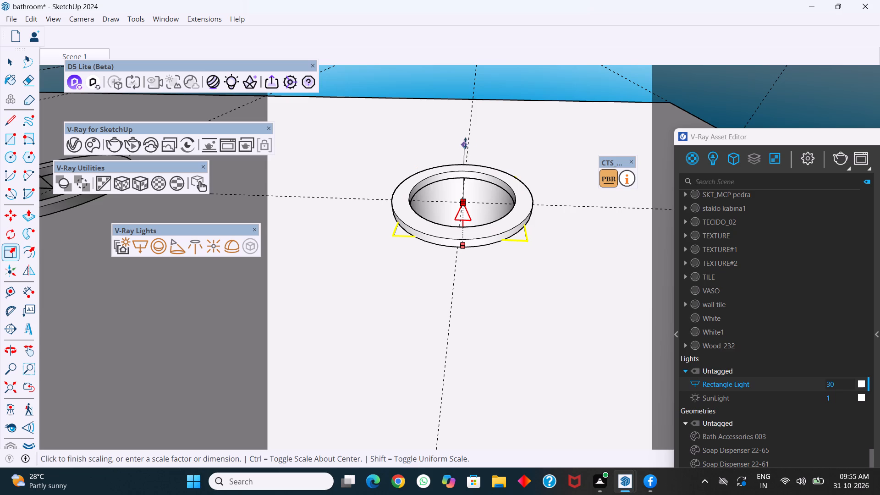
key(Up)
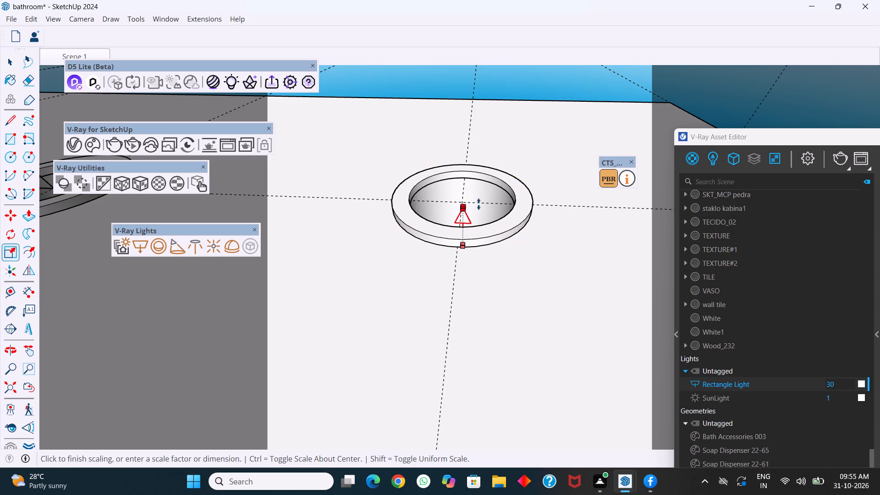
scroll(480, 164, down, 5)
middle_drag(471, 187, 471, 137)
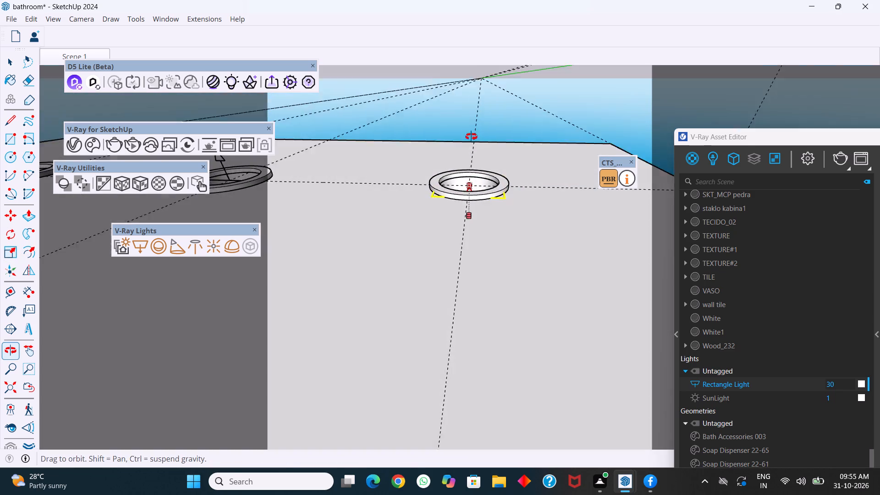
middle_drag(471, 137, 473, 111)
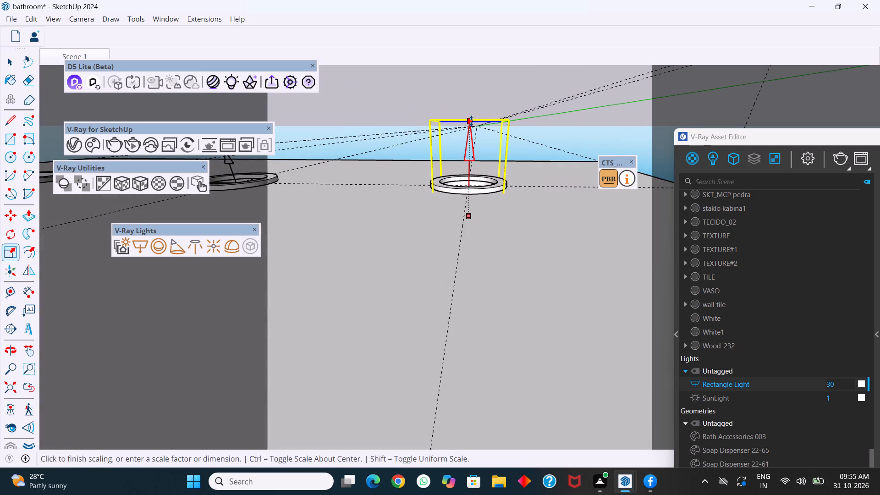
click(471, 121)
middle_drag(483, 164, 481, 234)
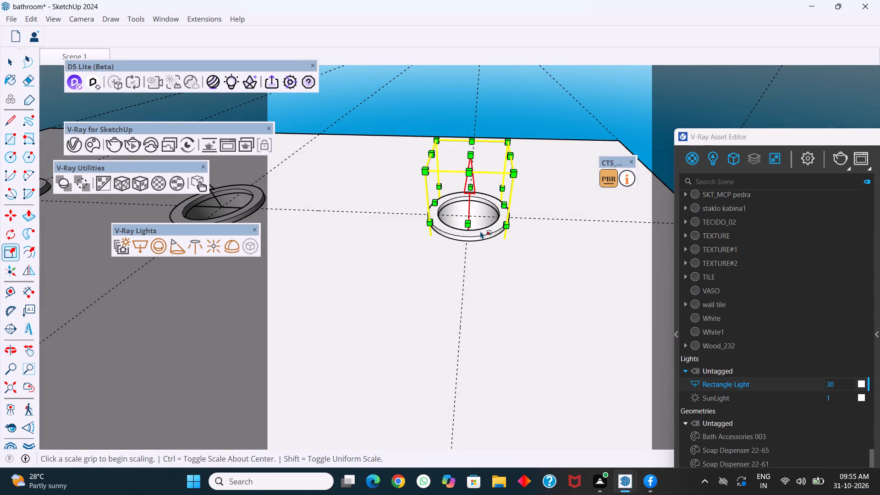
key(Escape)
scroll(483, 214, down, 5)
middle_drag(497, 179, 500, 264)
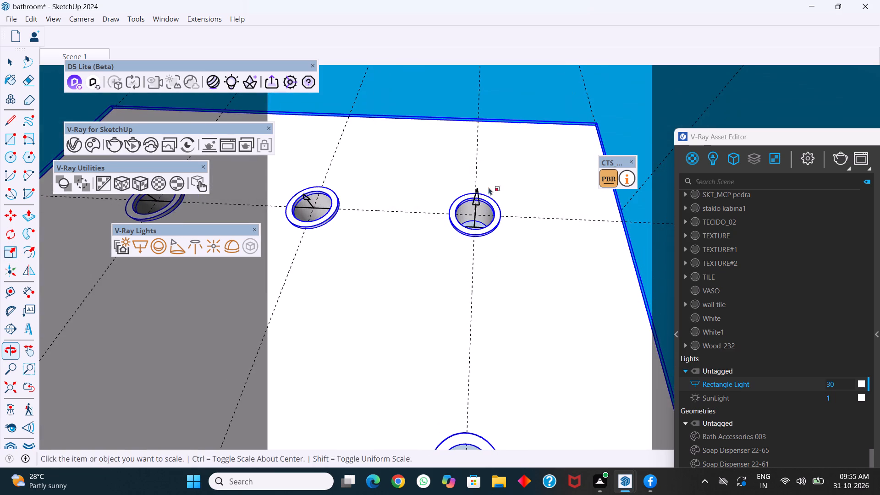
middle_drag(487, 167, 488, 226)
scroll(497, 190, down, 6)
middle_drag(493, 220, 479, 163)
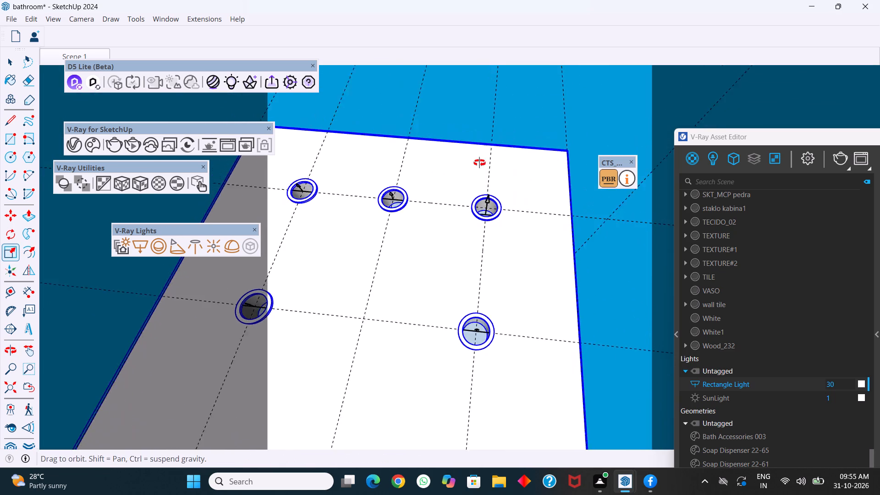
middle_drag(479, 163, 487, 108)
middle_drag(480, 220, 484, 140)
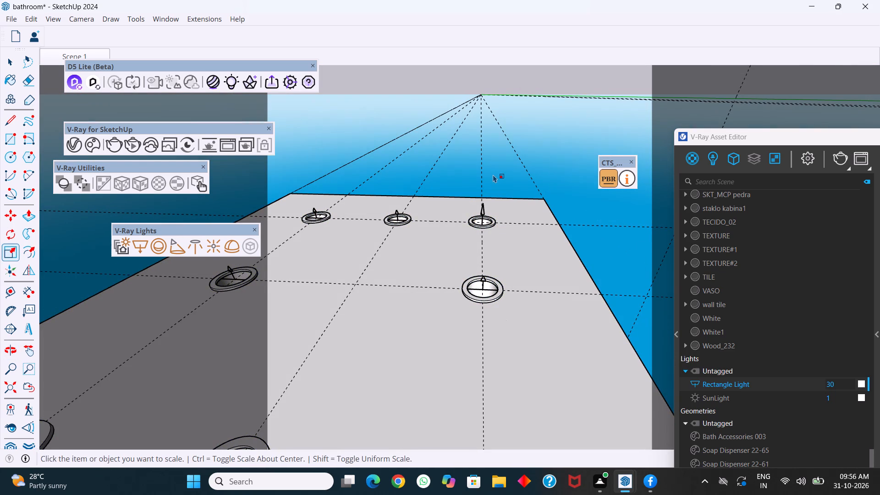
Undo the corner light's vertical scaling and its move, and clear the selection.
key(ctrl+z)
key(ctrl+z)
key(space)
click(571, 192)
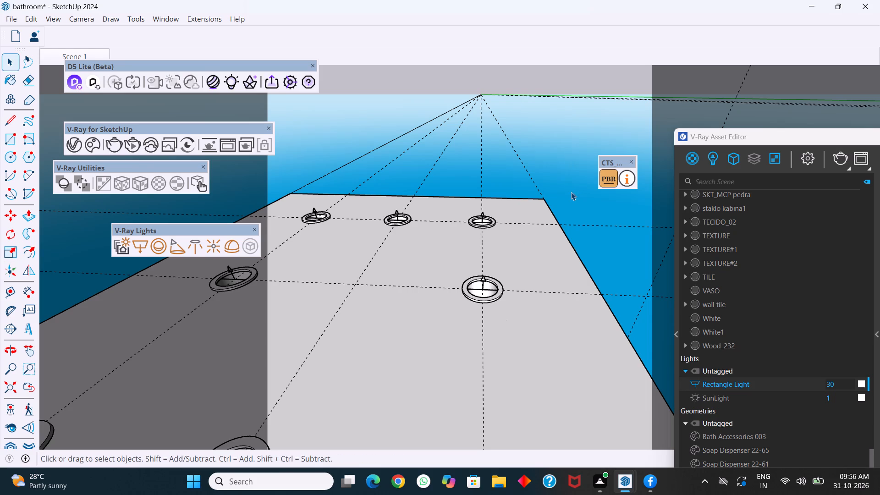
Examine the panel from both sides, opening its group to check the middle front fixture, and return to the whole model.
scroll(480, 281, down, 13)
middle_drag(506, 262, 506, 287)
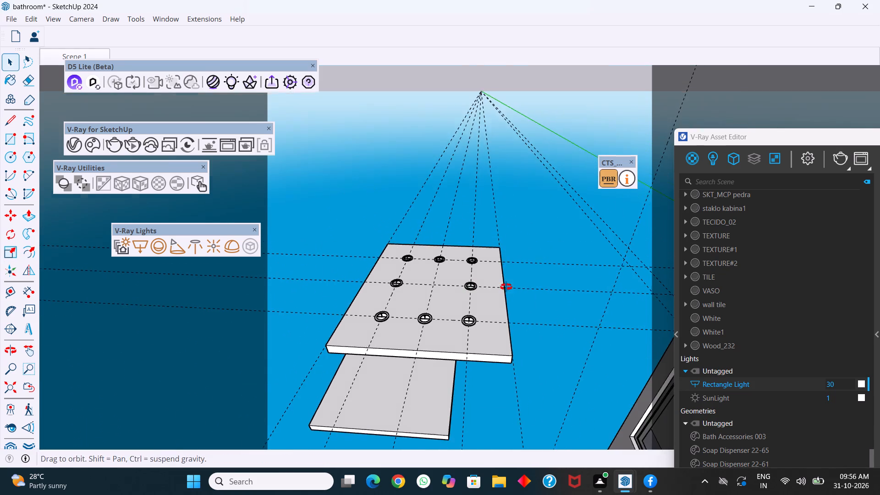
middle_drag(506, 287, 493, 386)
middle_drag(514, 236, 495, 369)
middle_drag(478, 232, 455, 412)
middle_drag(463, 265, 454, 393)
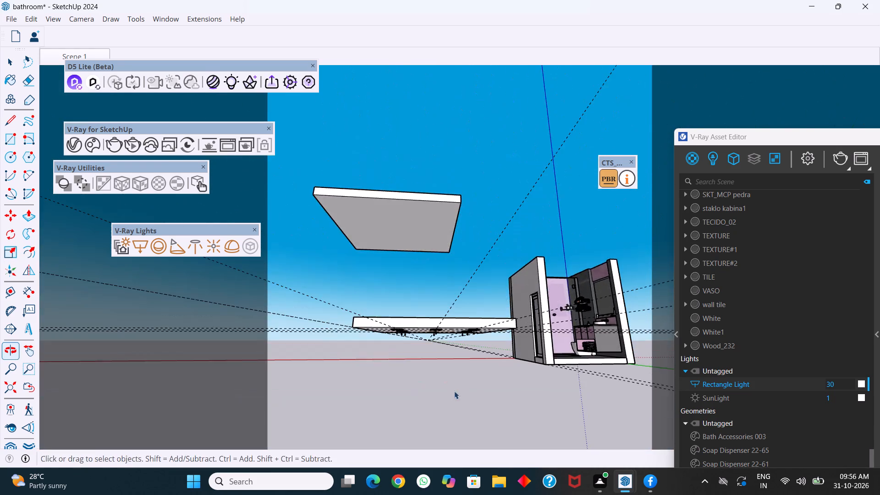
middle_drag(461, 281, 415, 357)
middle_drag(418, 357, 434, 401)
scroll(424, 400, up, 8)
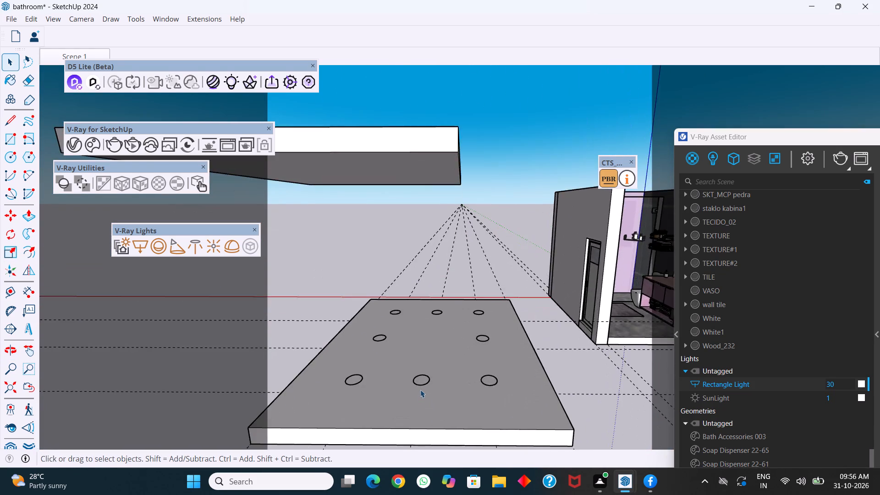
scroll(420, 390, up, 4)
scroll(408, 373, down, 9)
scroll(436, 346, up, 8)
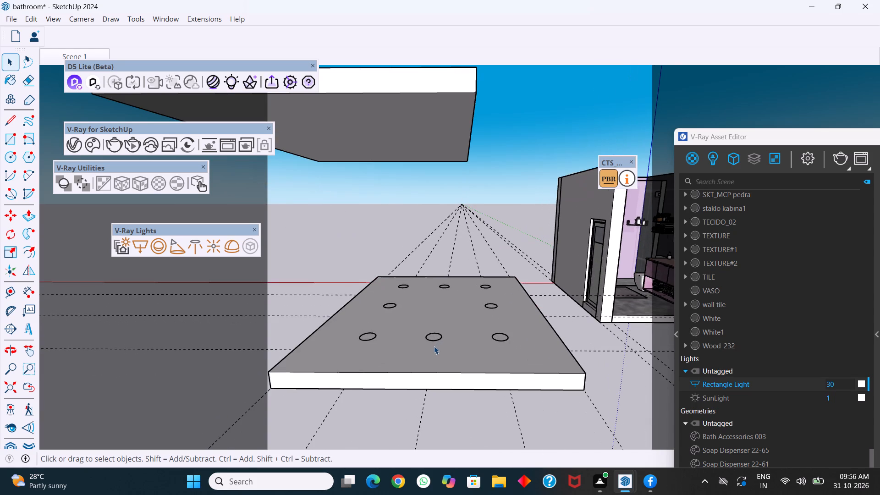
click(432, 341)
double_click(432, 341)
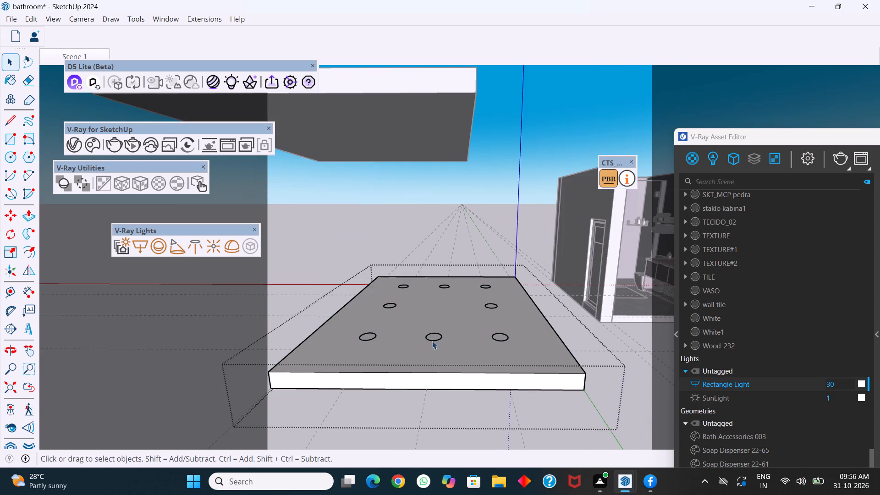
click(432, 341)
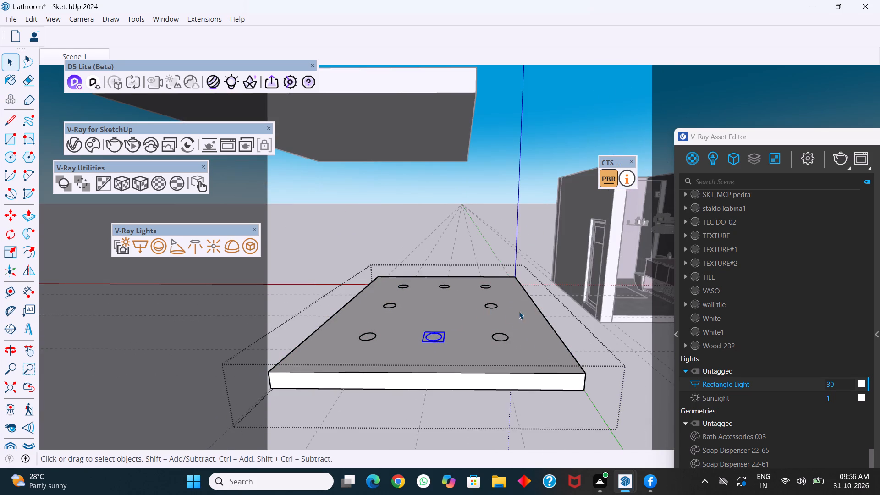
middle_drag(415, 341, 443, 177)
middle_drag(465, 252, 461, 358)
middle_drag(482, 224, 475, 307)
click(489, 255)
scroll(422, 306, down, 9)
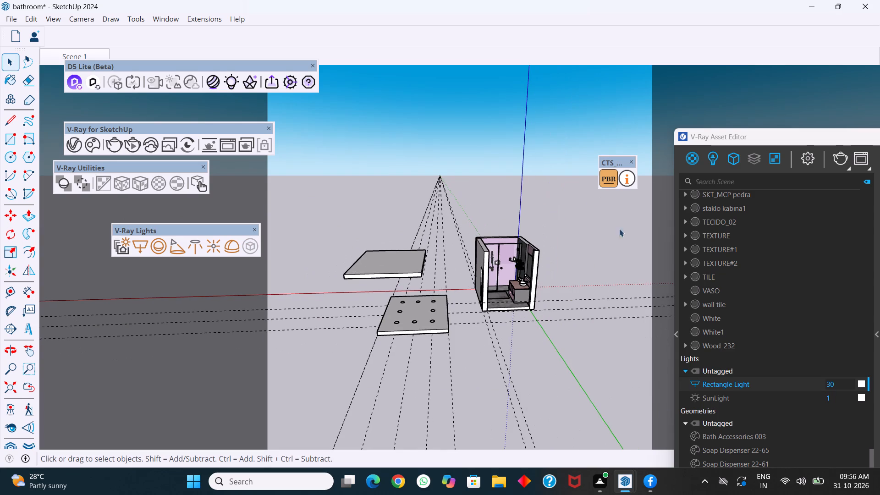
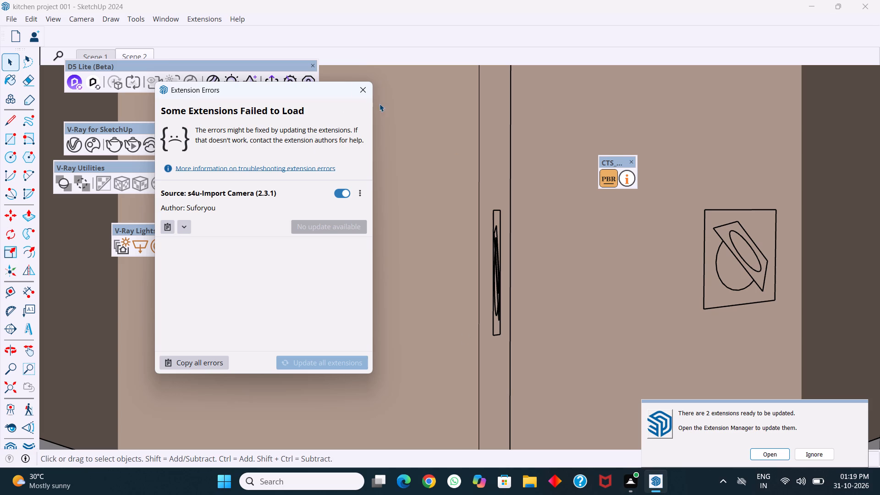
Dismiss the extension errors report and hide the V-Ray Lights tools.
click(359, 89)
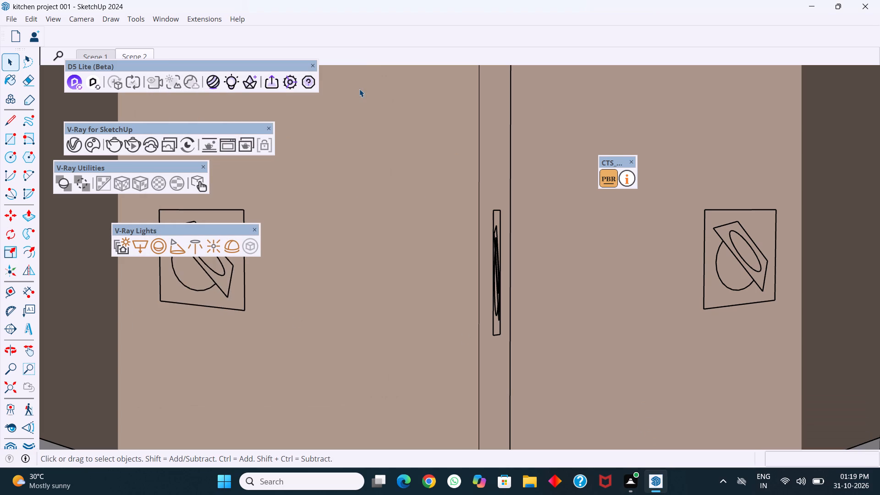
click(254, 227)
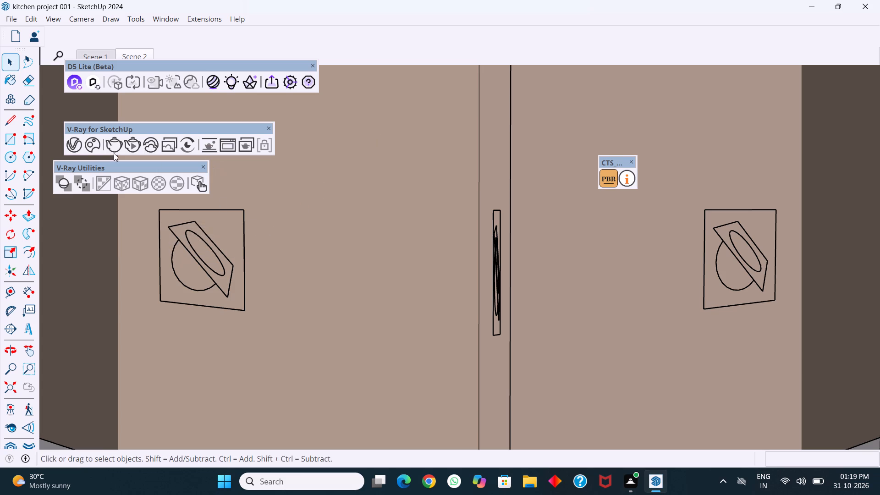
Open the V-Ray Asset Editor and move it clear of the V-Ray tools.
click(73, 143)
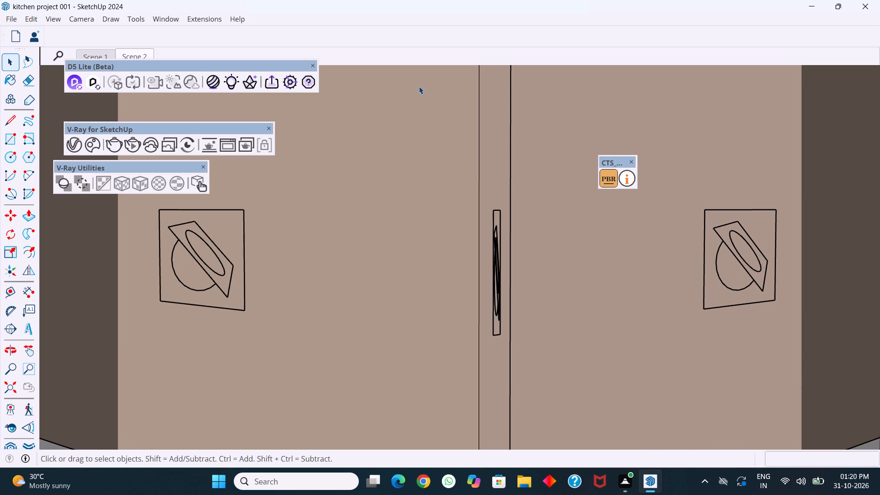
click(90, 144)
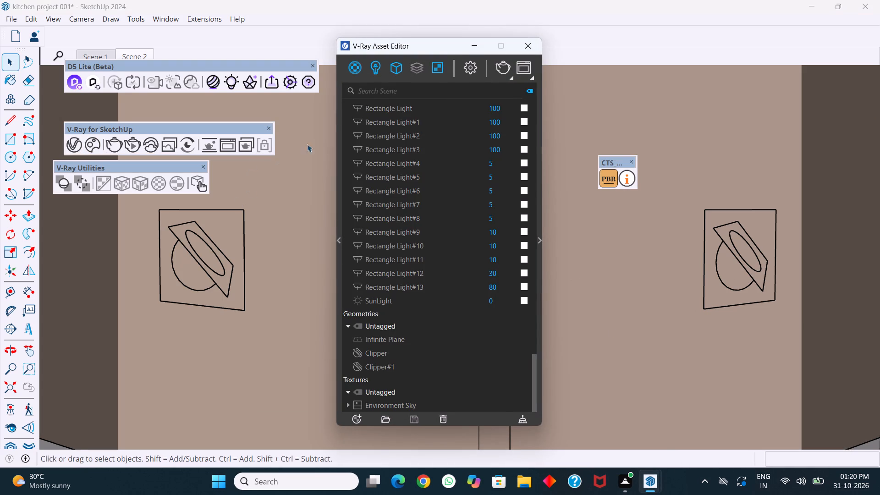
drag(418, 46, 546, 55)
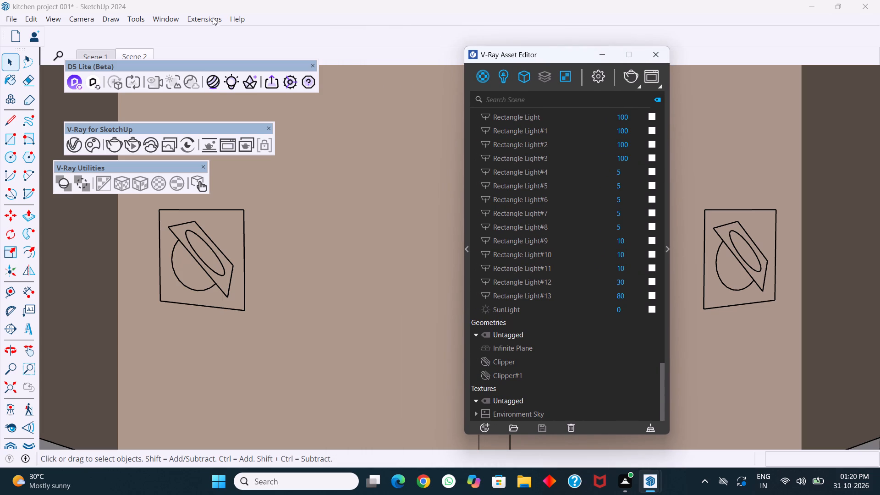
Purge the unused components from the model and close the Default Tray.
click(209, 20)
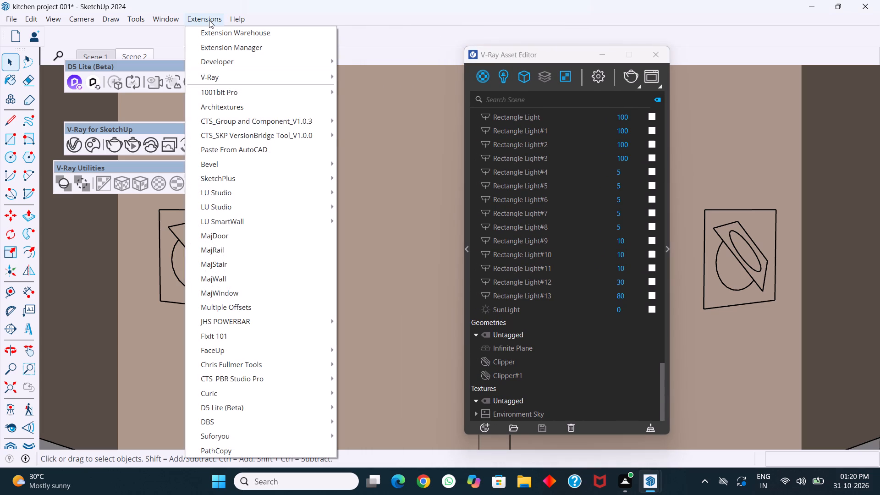
click(209, 20)
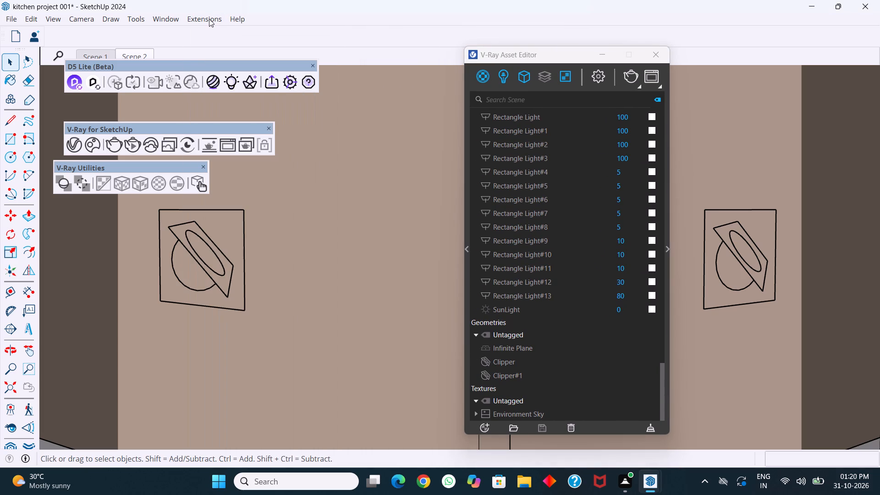
click(209, 19)
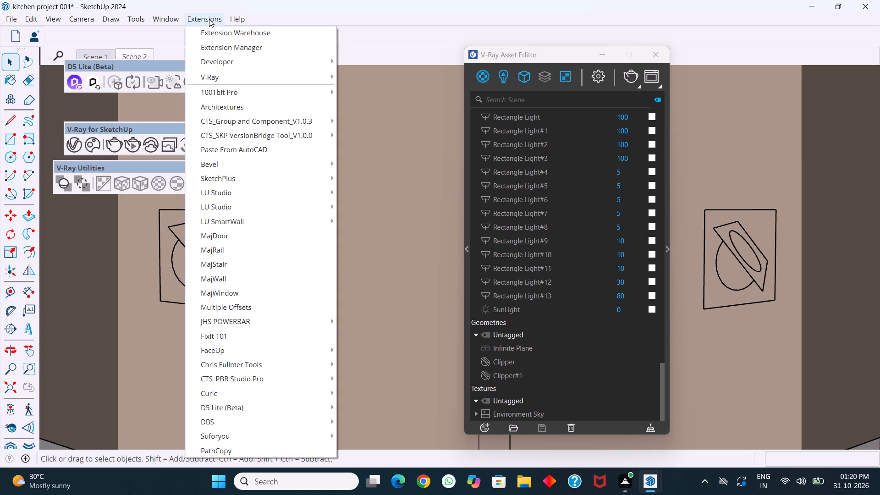
click(186, 31)
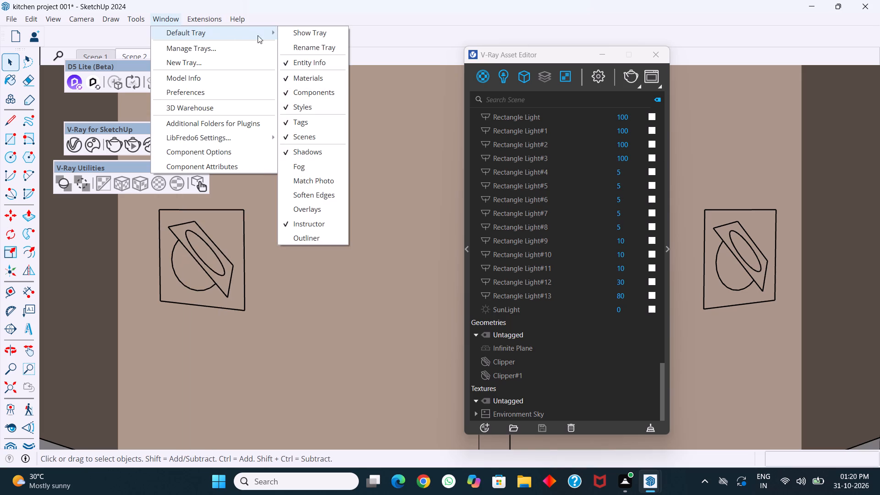
click(300, 35)
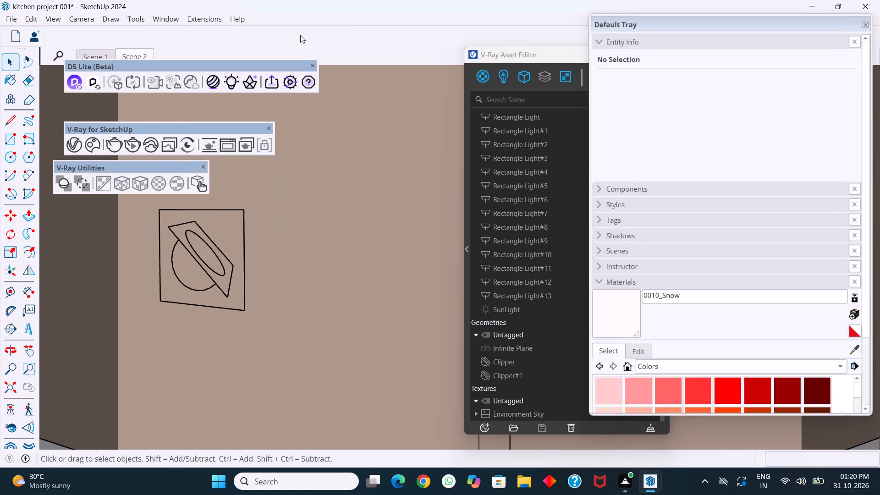
scroll(642, 234, down, 1)
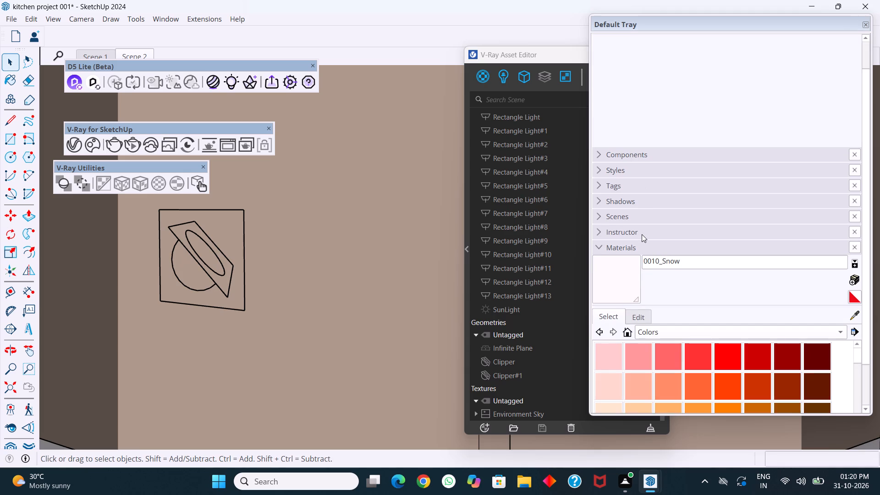
click(658, 152)
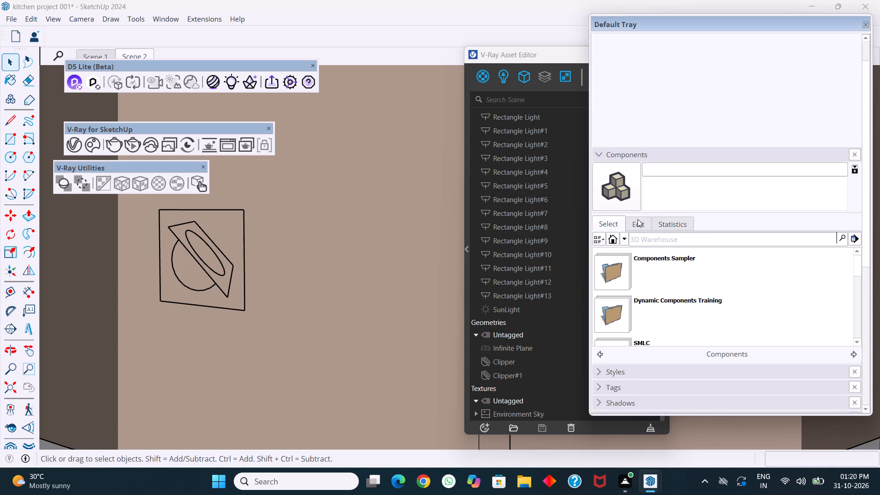
click(626, 237)
click(655, 256)
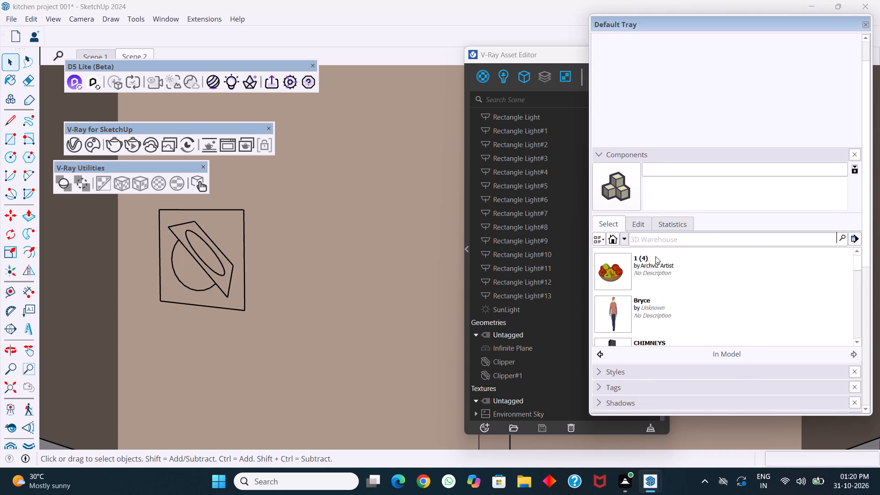
click(853, 240)
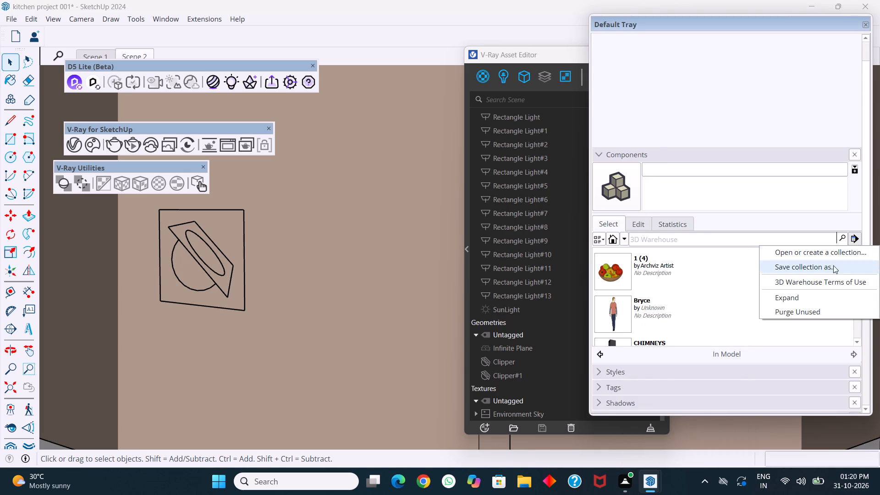
click(819, 311)
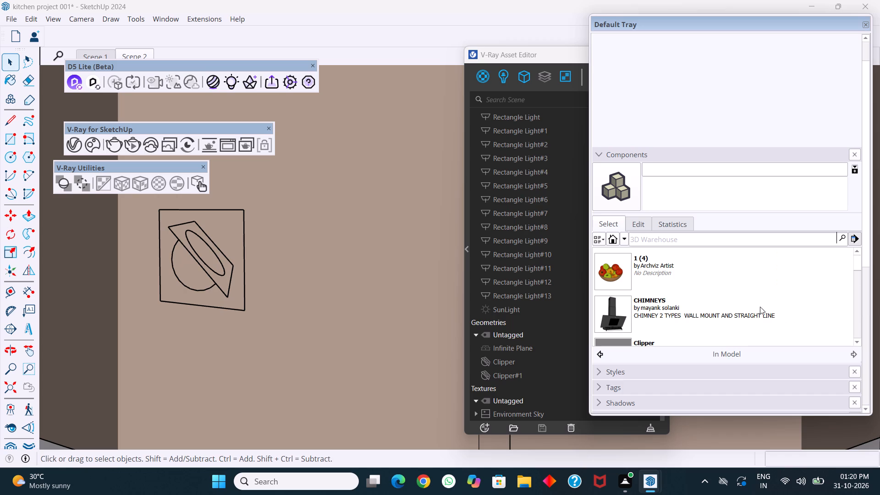
click(864, 25)
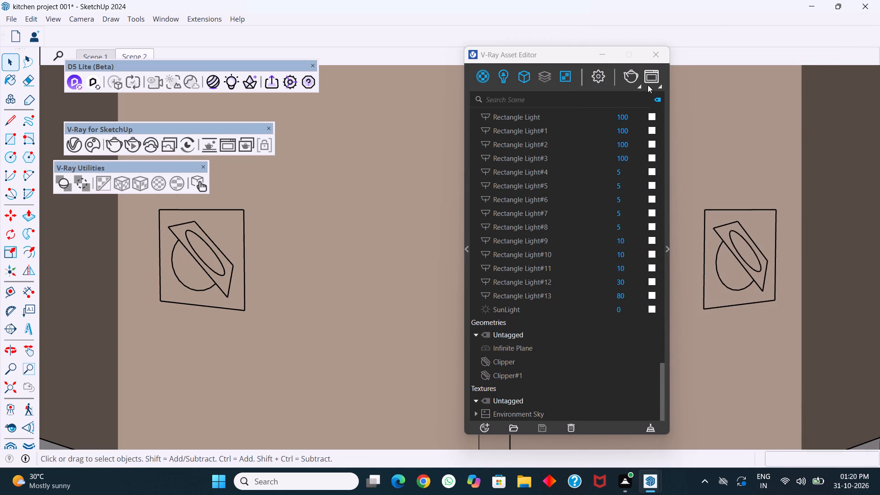
Start a V-Ray render of the current view and move the Frame Buffer window up to fit the screen.
click(630, 78)
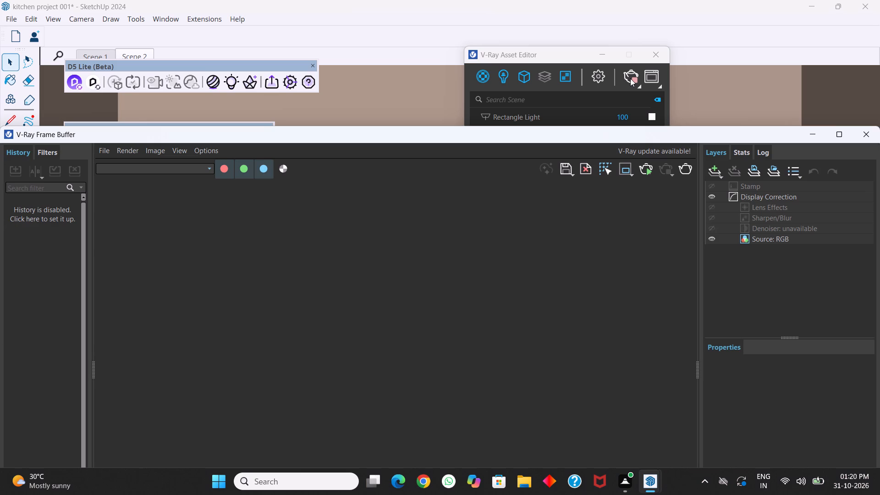
drag(514, 138, 526, 118)
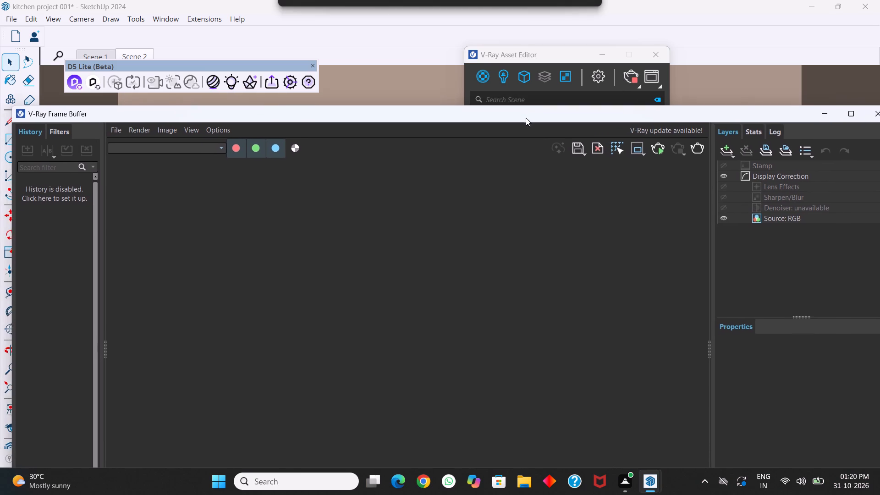
drag(526, 118, 539, 35)
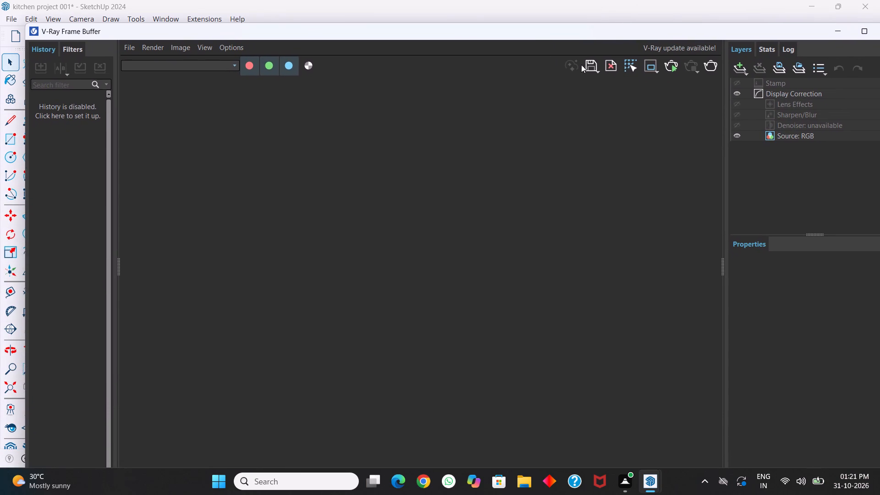
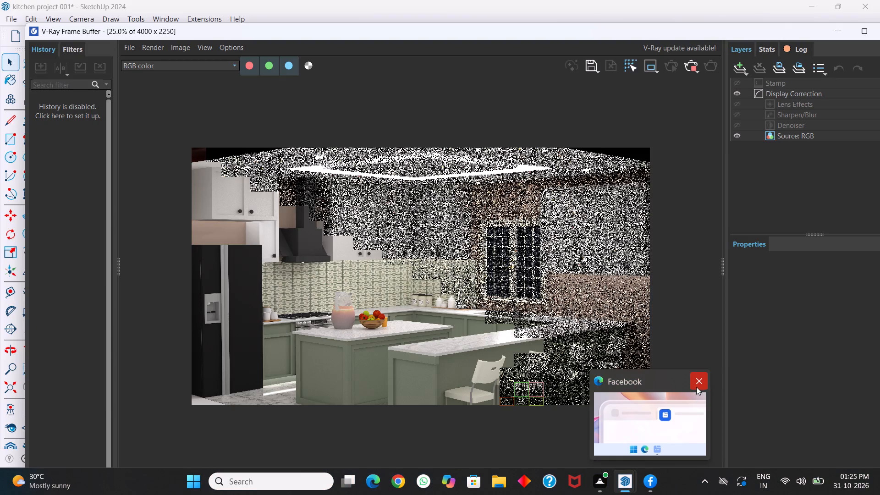
Close the Facebook window while the kitchen render continues.
click(697, 384)
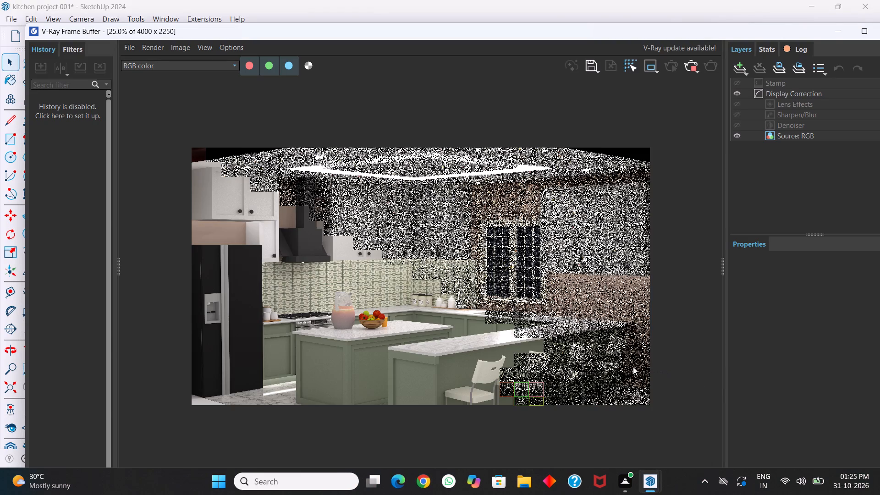
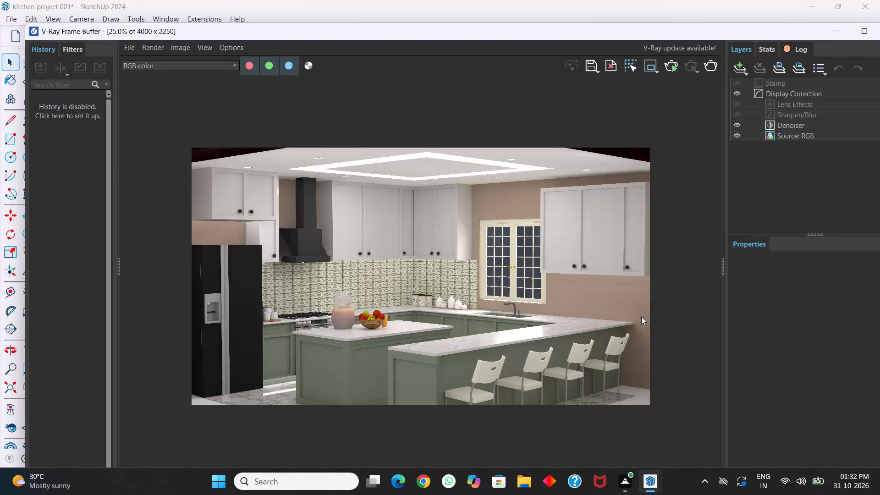
Save the finished kitchen render as a PNG named "kitchen render" in the cad desk > Sketchup folder on drive D.
click(593, 68)
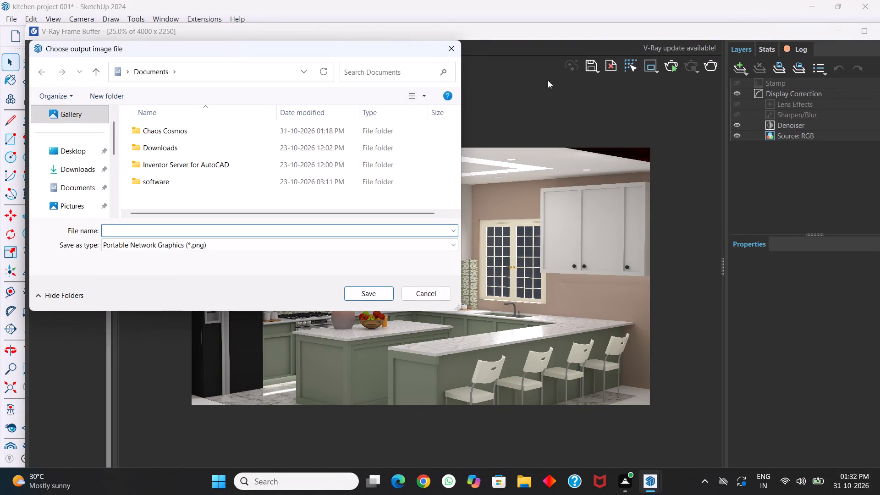
scroll(82, 176, down, 3)
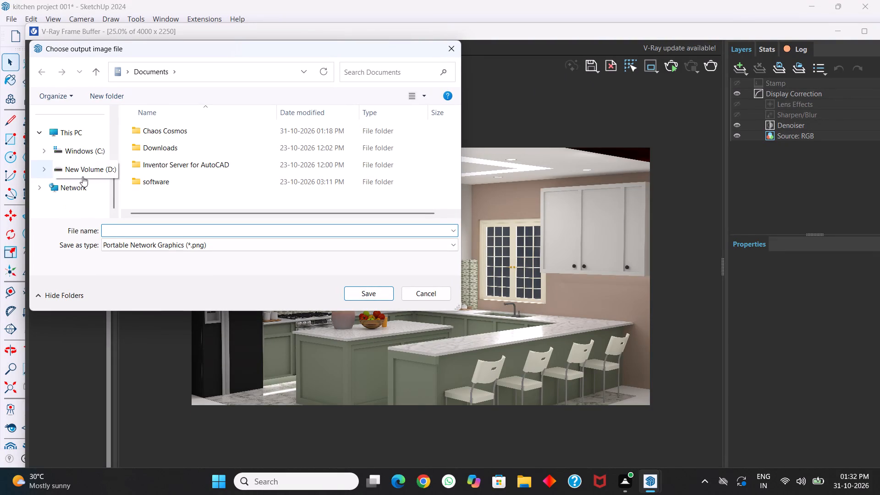
scroll(82, 176, up, 1)
scroll(82, 176, down, 1)
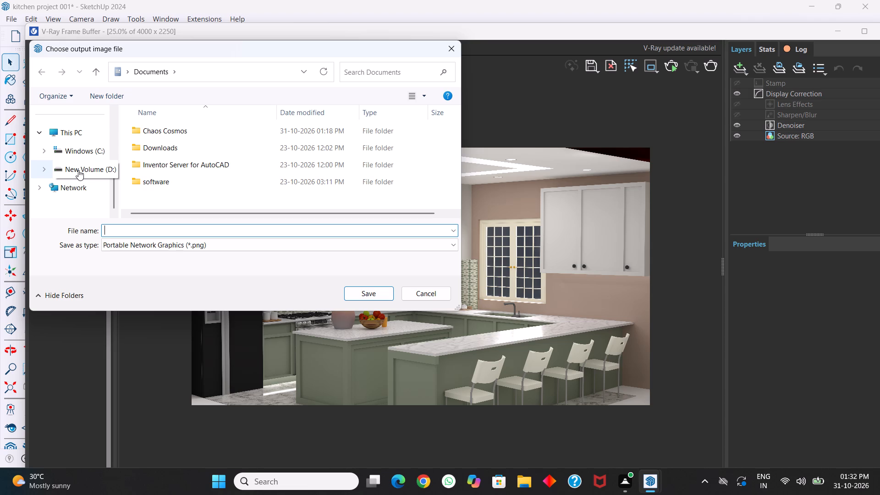
click(78, 170)
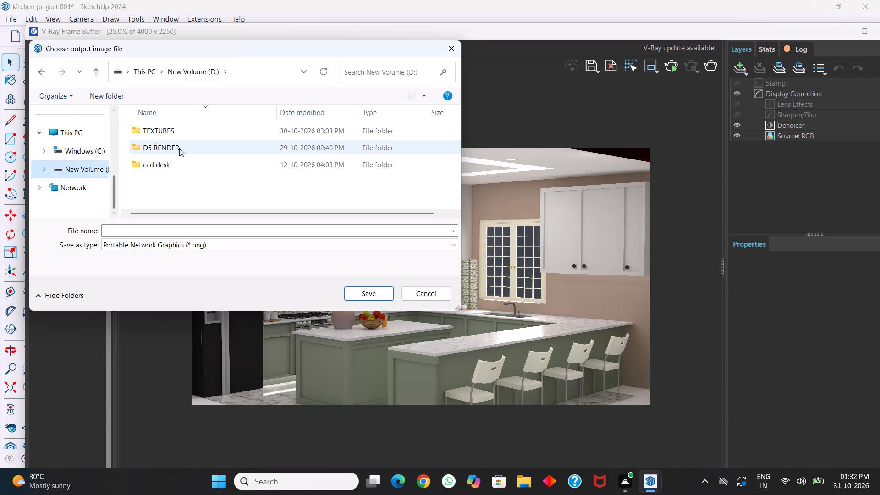
double_click(186, 168)
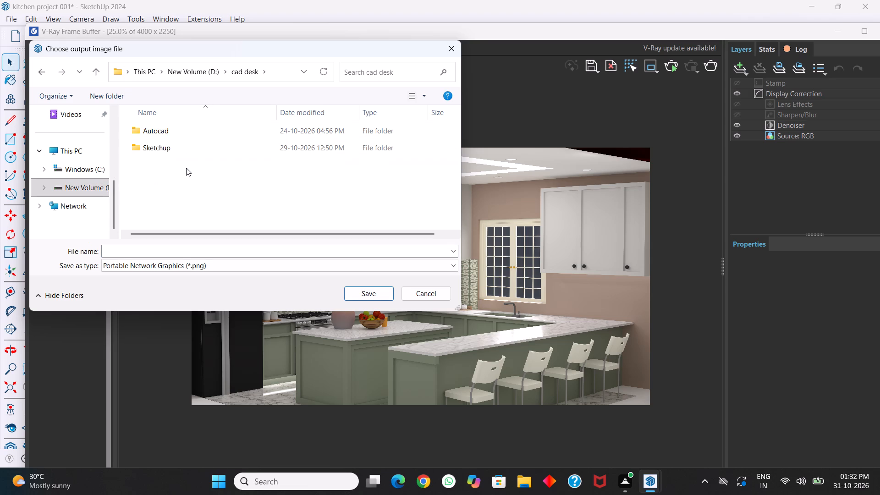
double_click(183, 152)
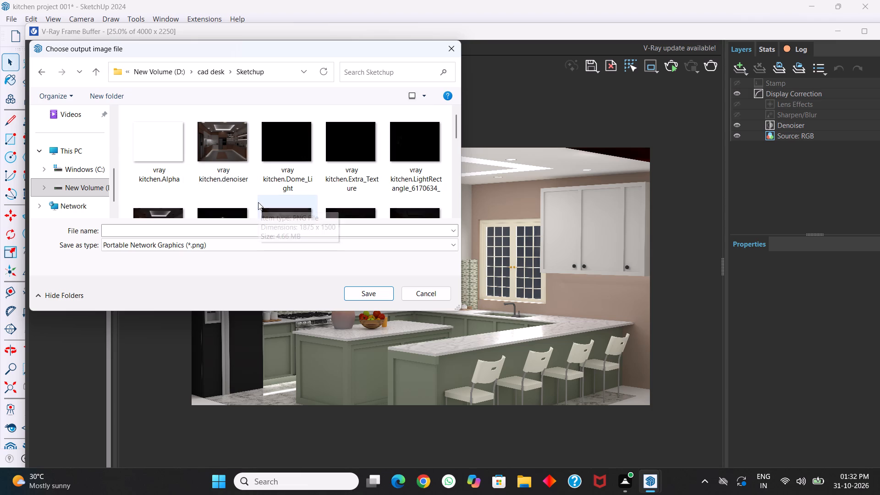
scroll(213, 163, up, 6)
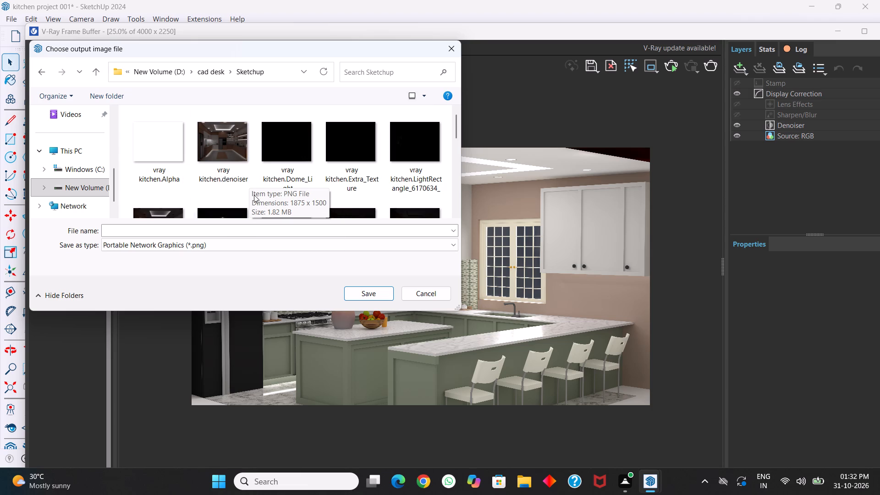
click(191, 230)
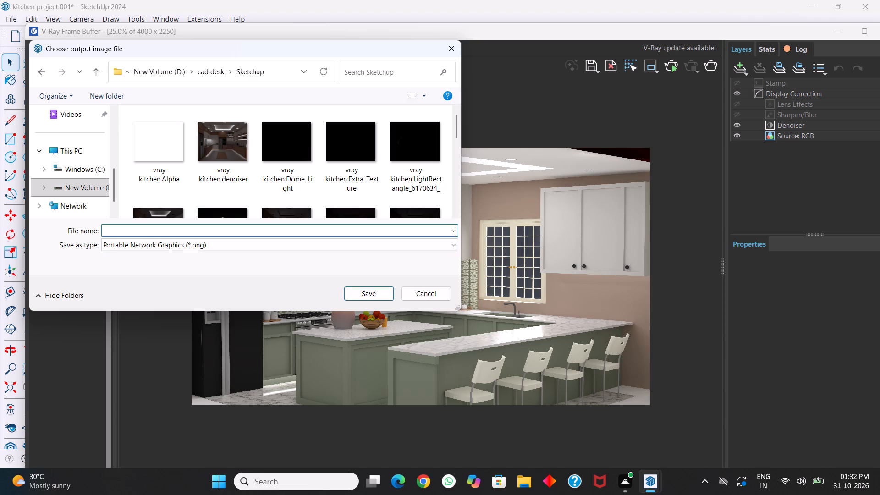
text(kitchen)
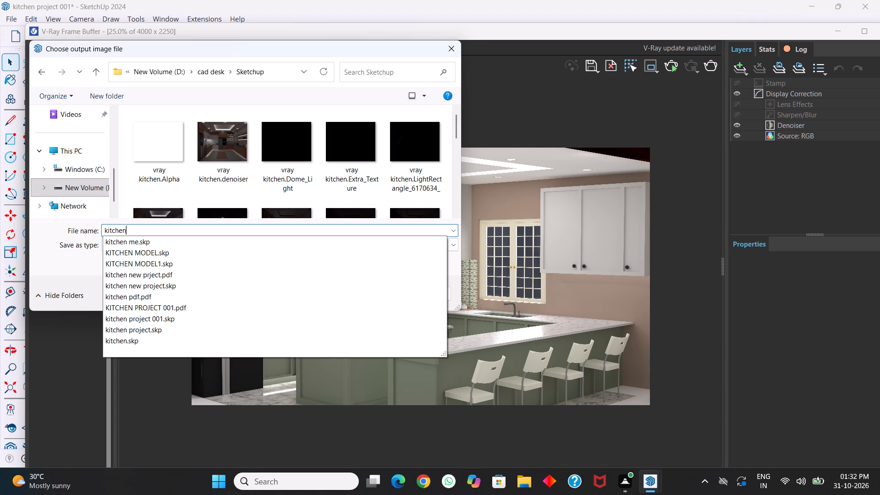
key(space)
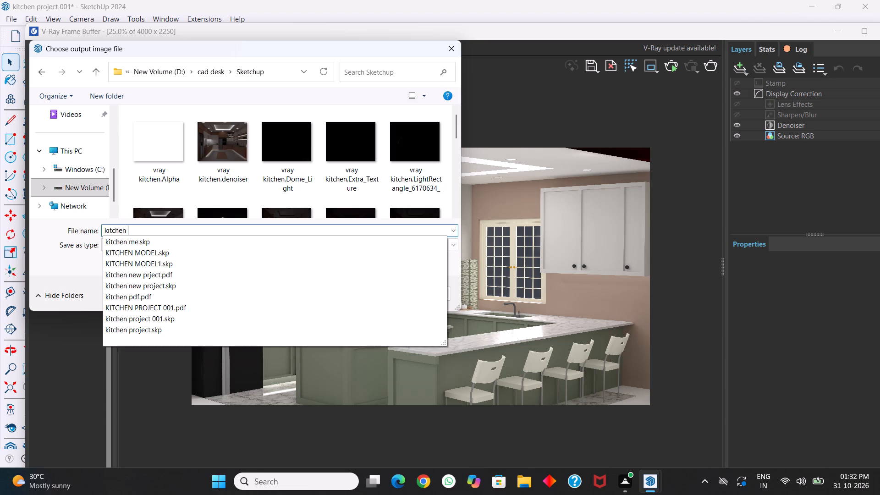
text(ren)
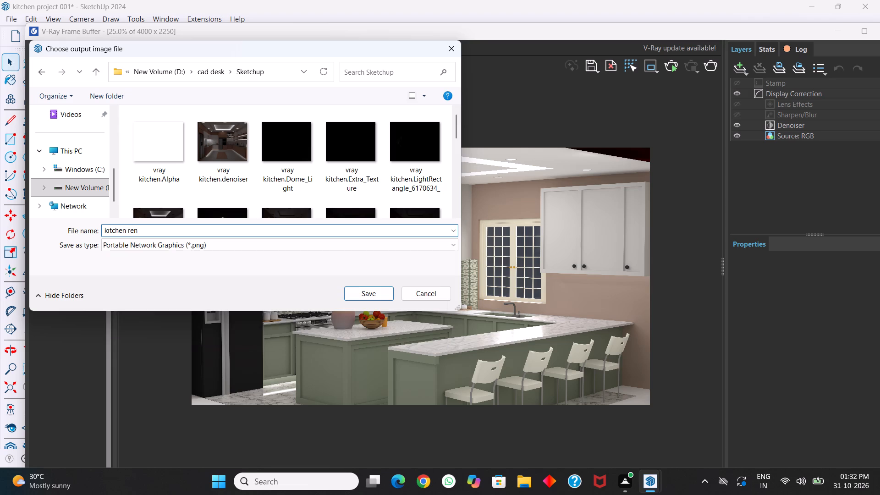
text(der)
key(Return)
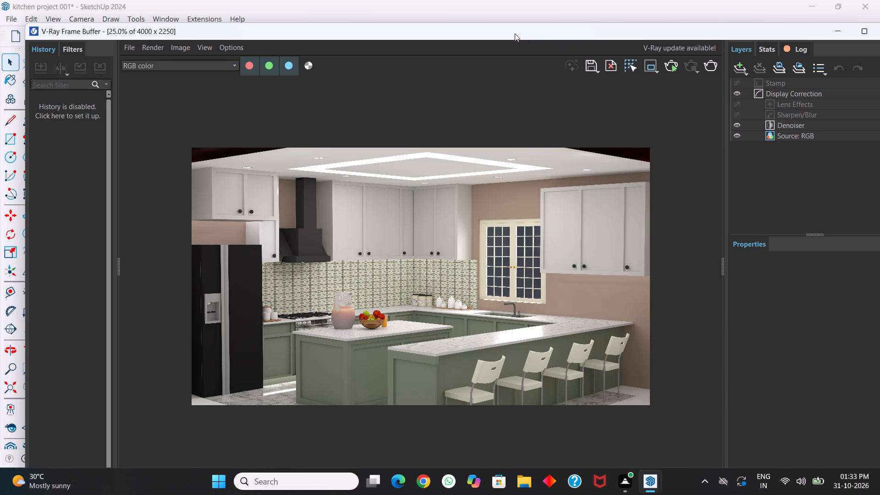
Check the Sketchup folder for the saved kitchen render image without saving again.
drag(515, 33, 452, 141)
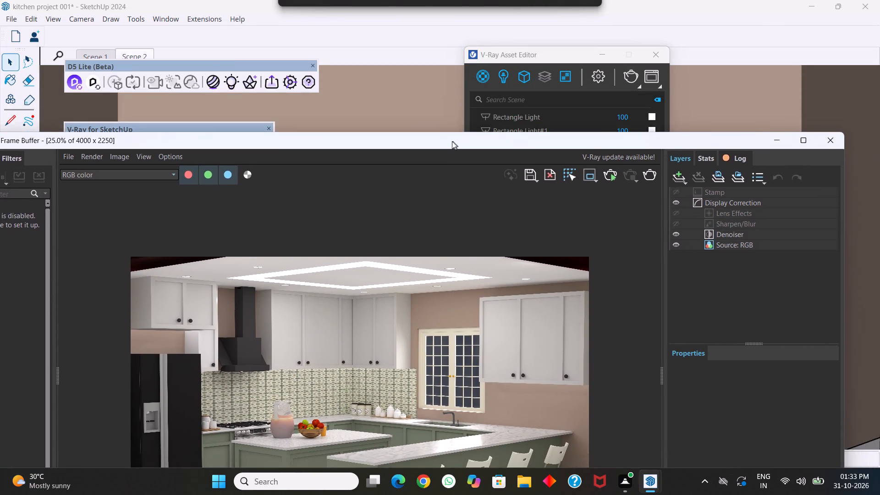
drag(452, 141, 407, 64)
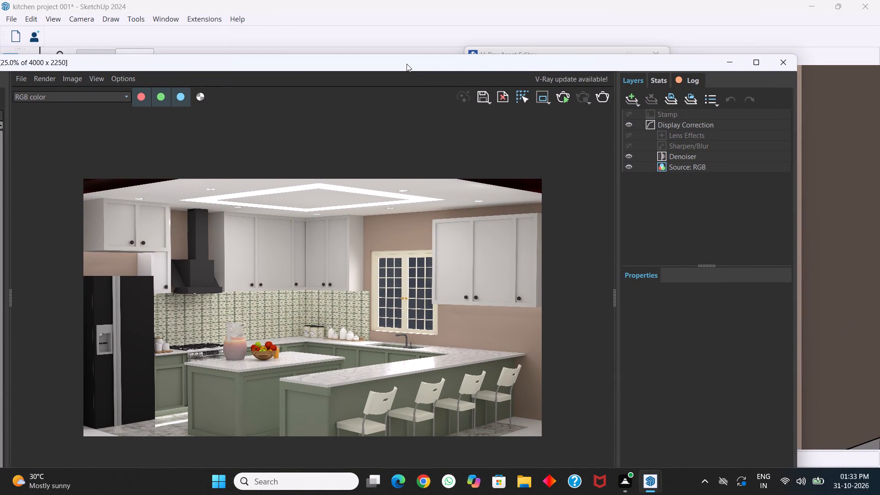
click(488, 102)
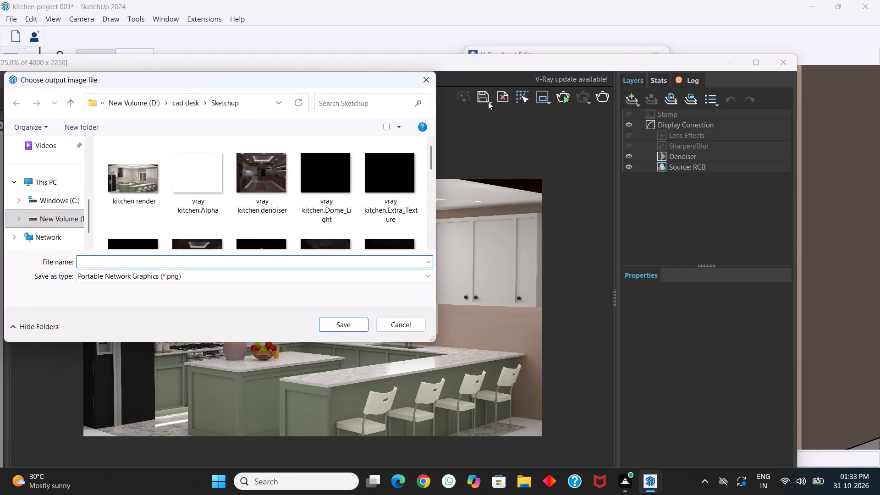
click(428, 77)
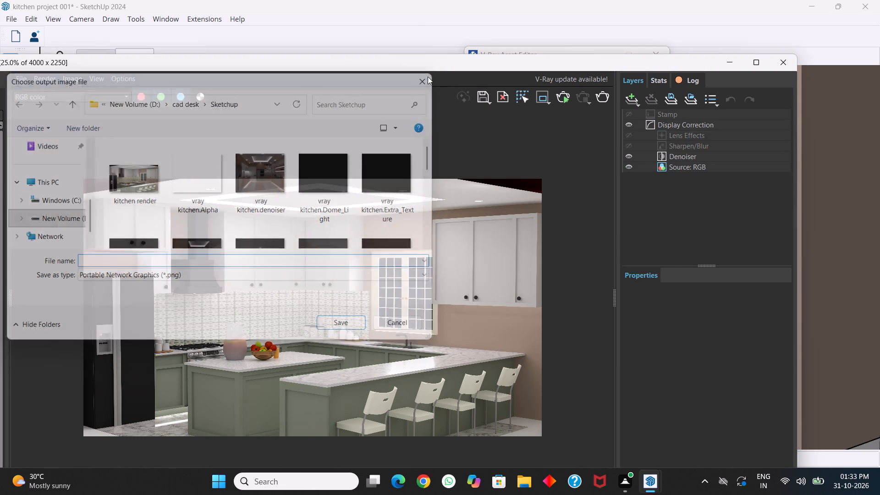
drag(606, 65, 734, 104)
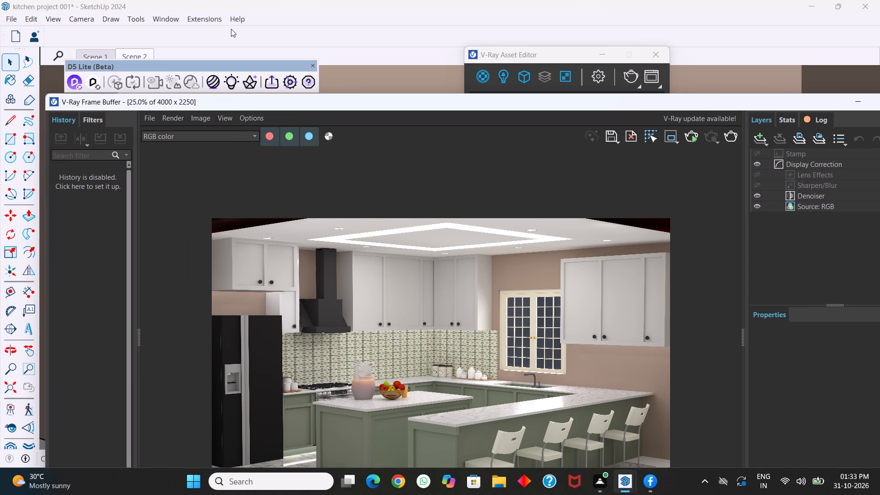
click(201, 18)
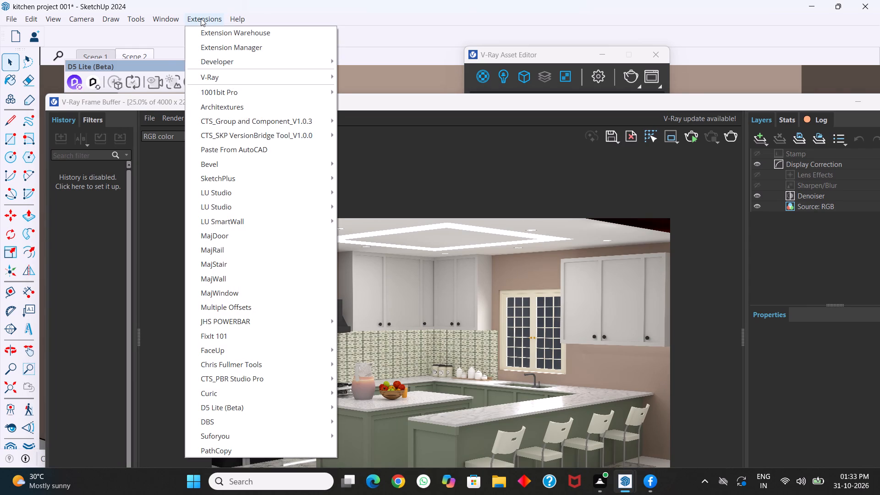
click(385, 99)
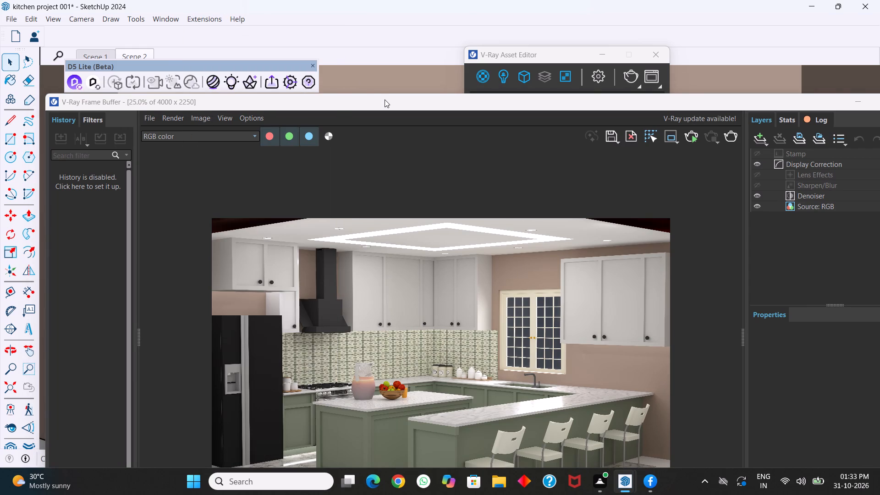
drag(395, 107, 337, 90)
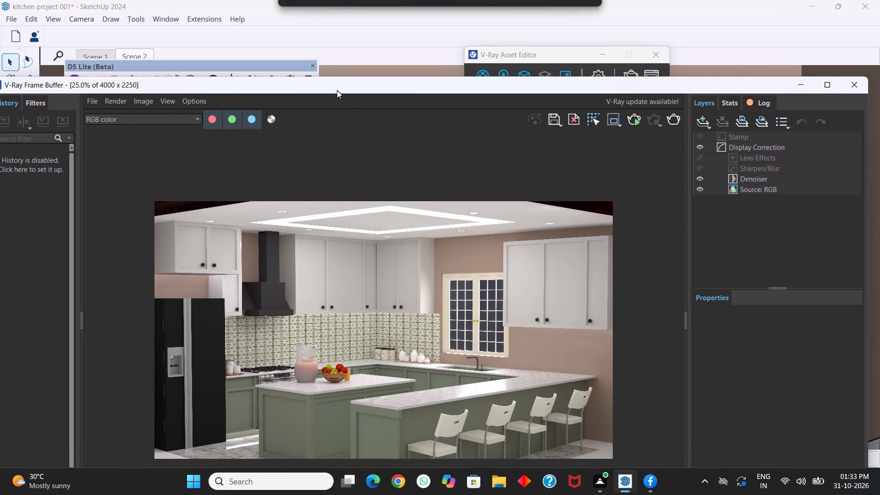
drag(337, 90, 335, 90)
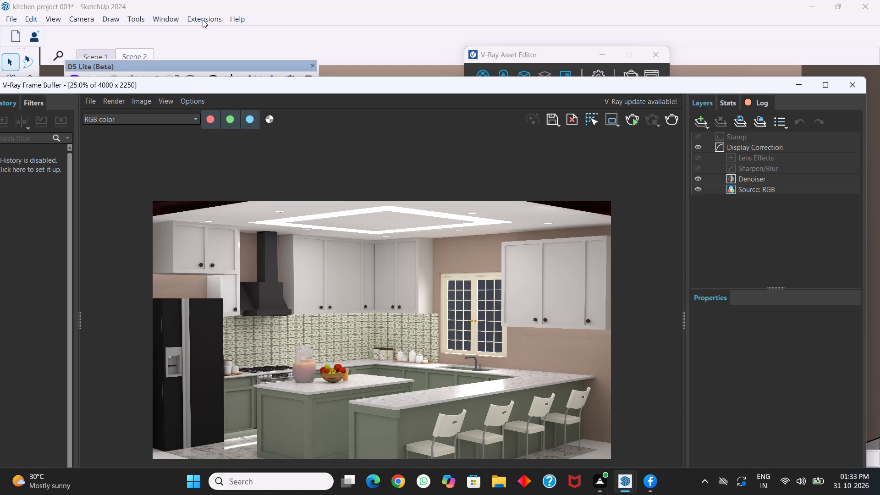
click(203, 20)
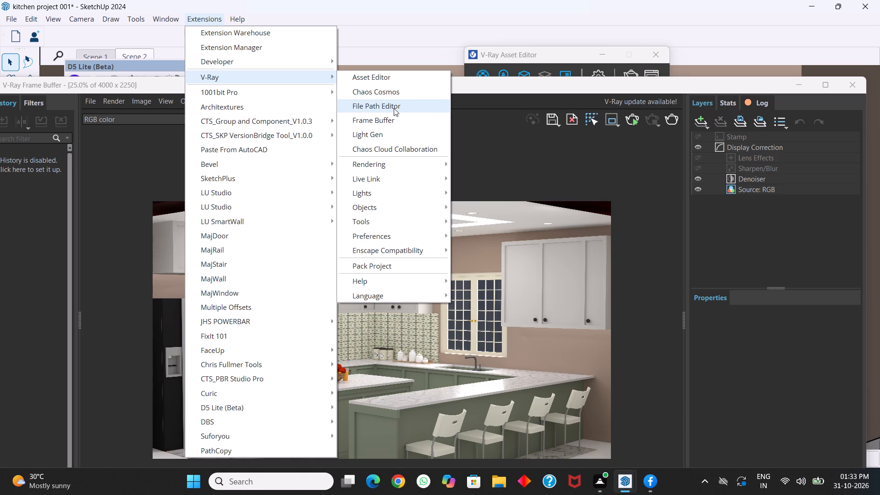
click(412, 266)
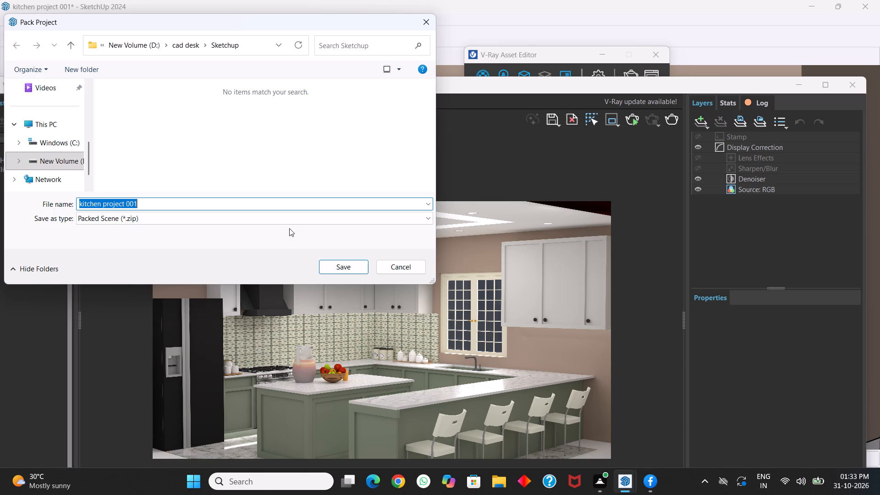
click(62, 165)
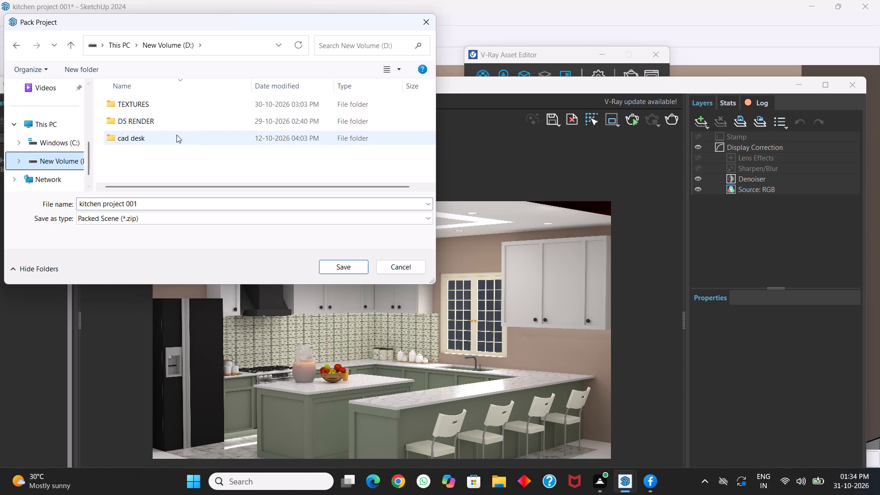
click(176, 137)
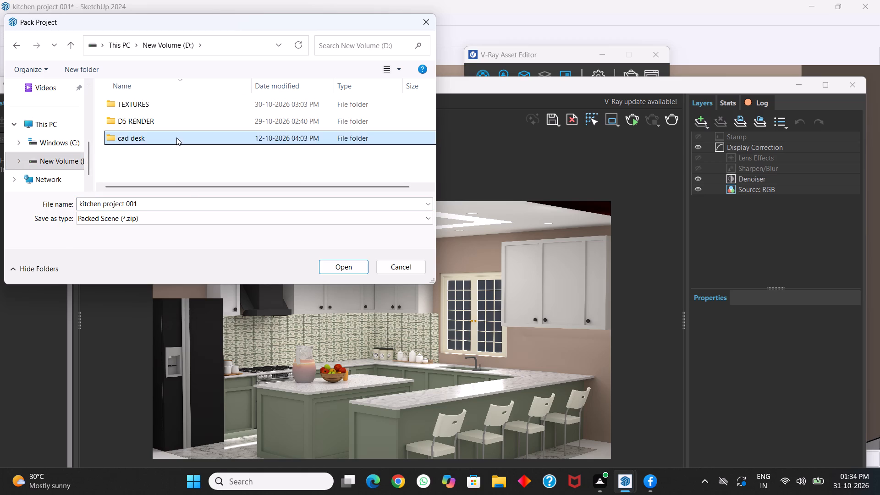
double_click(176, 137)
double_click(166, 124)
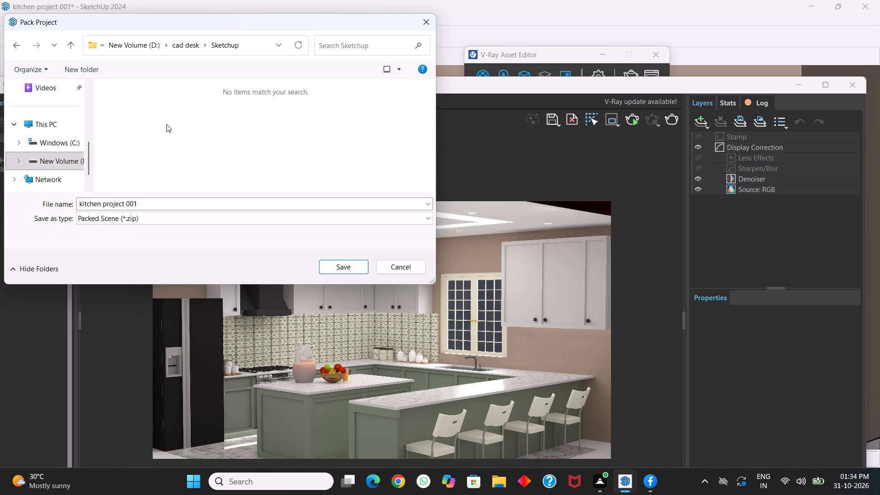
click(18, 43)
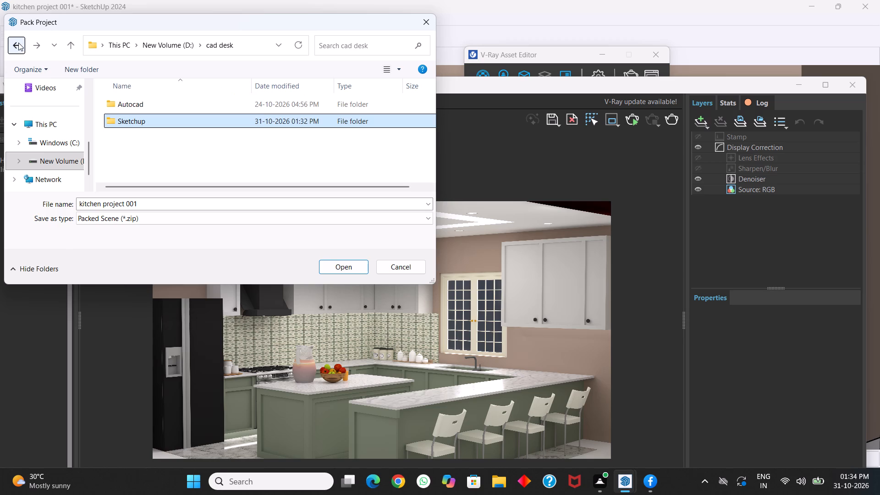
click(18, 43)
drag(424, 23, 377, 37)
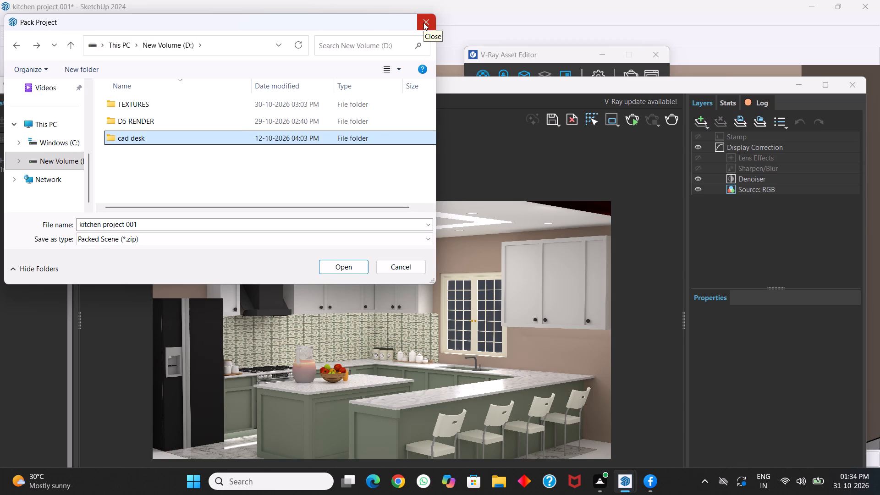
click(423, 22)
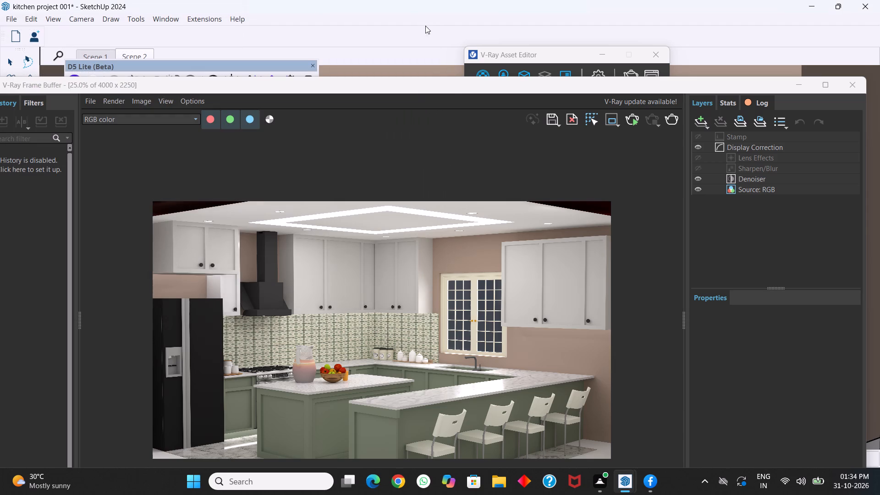
Pack the V-Ray project as the zip "kitchen project 001" in the cad desk > Sketchup folder on drive D.
drag(444, 85, 450, 157)
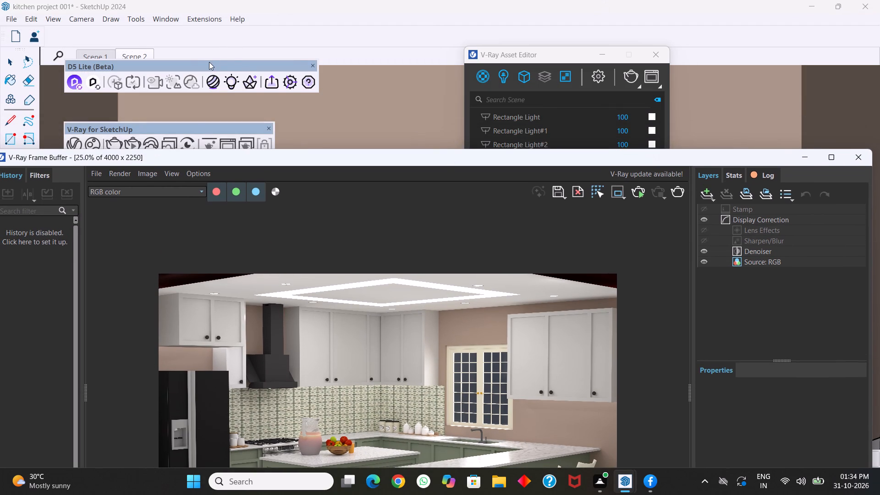
click(212, 20)
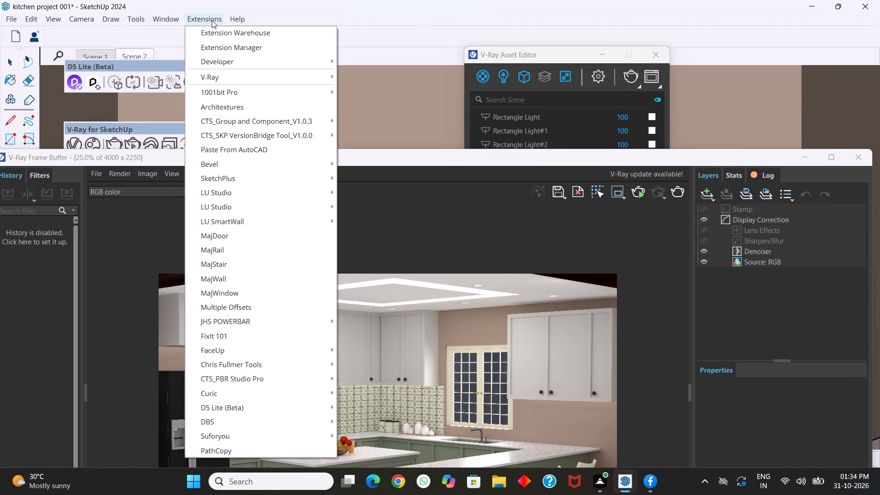
click(249, 80)
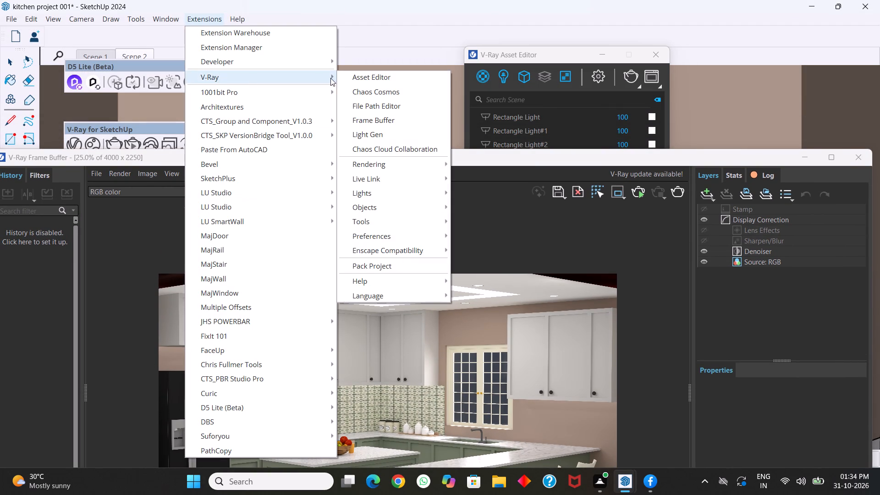
click(400, 266)
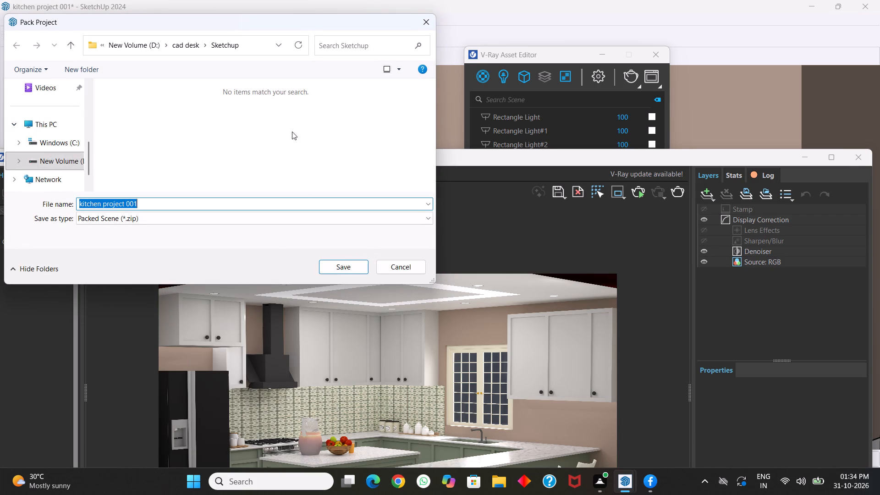
click(64, 159)
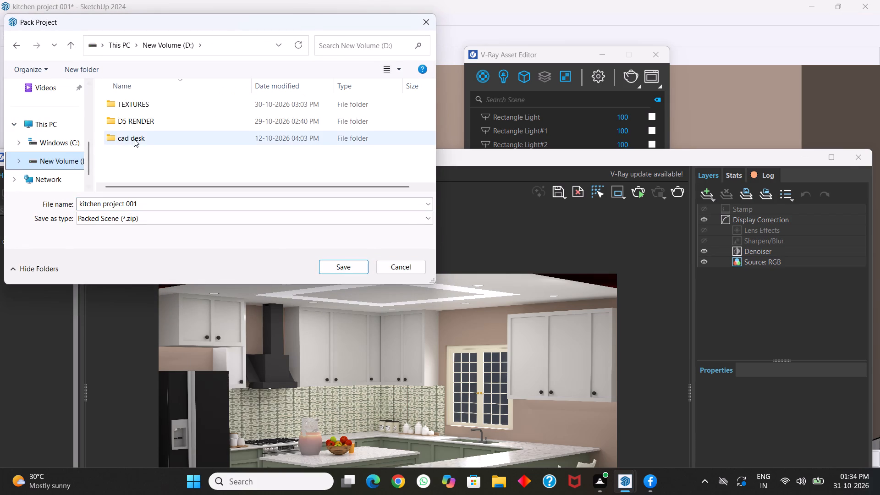
double_click(167, 136)
double_click(159, 121)
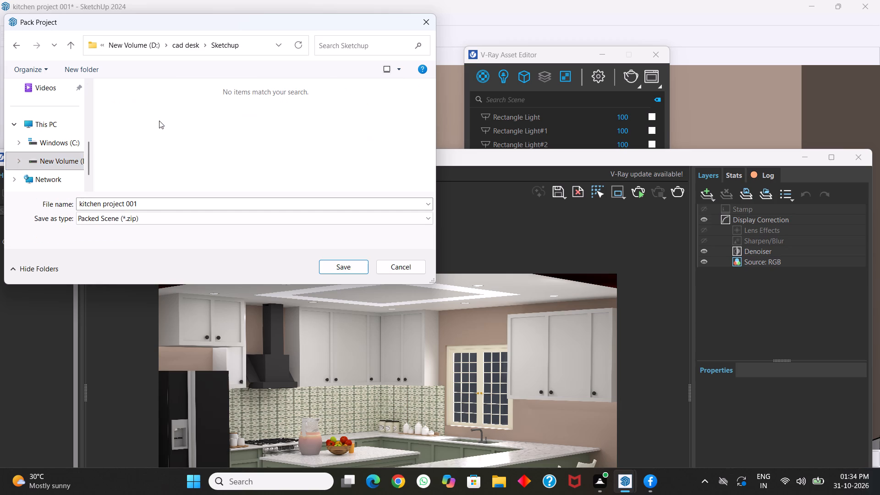
click(346, 269)
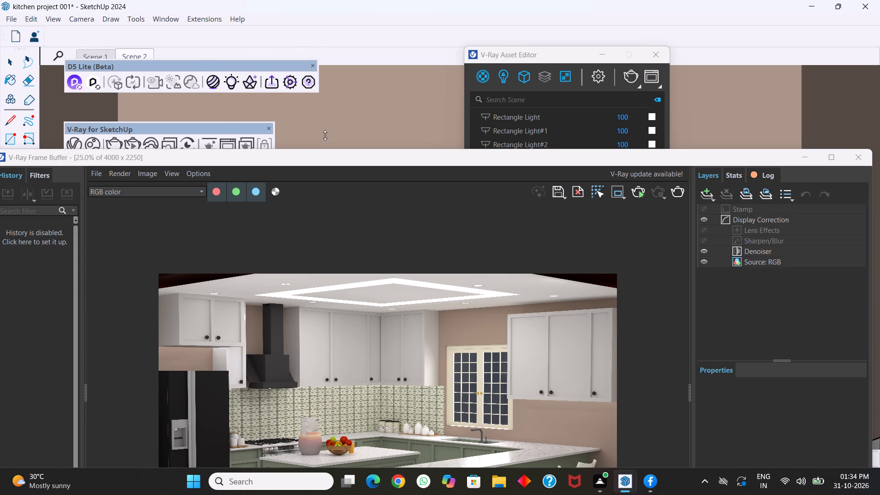
drag(342, 159, 427, 232)
scroll(319, 122, down, 1)
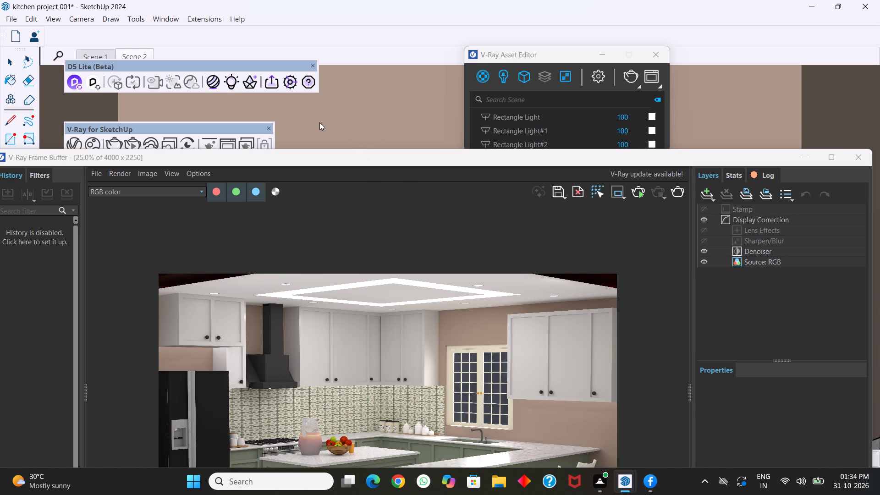
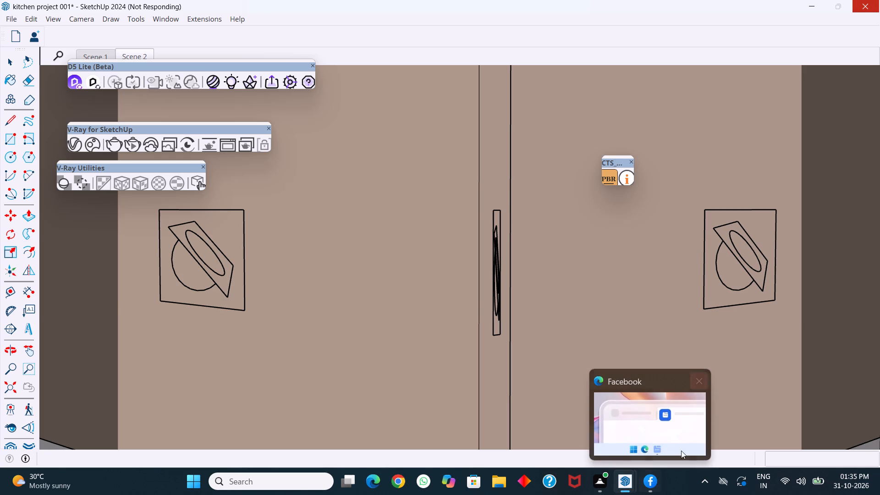
Close the open Facebook window.
click(701, 378)
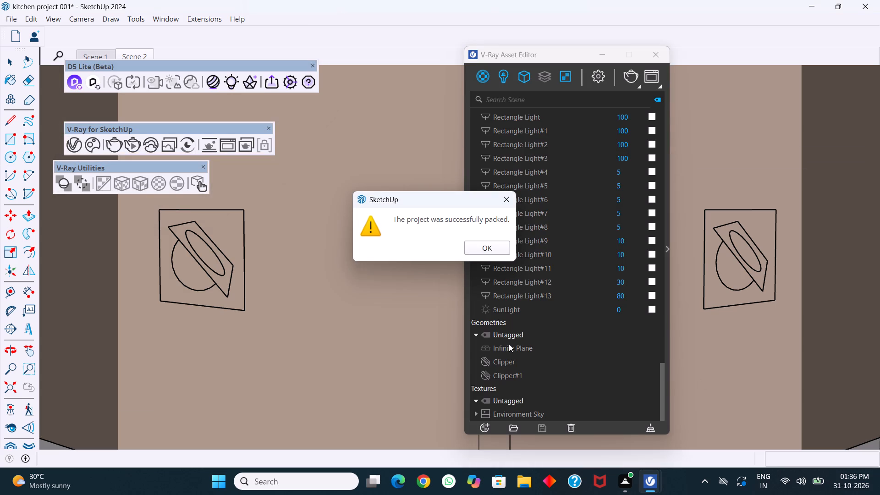
Finish packing the kitchen project by dismissing the completion notice.
click(490, 248)
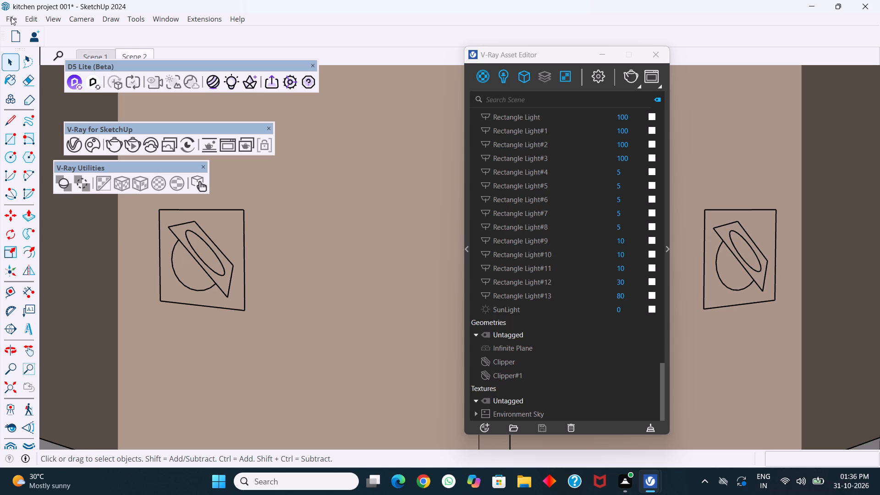
Switch to File Explorer to browse for the packed kitchen project files.
click(202, 16)
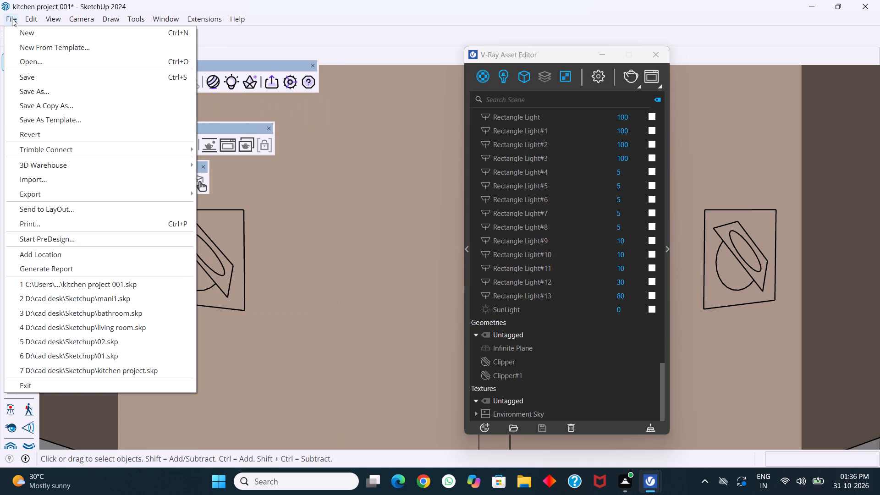
click(525, 484)
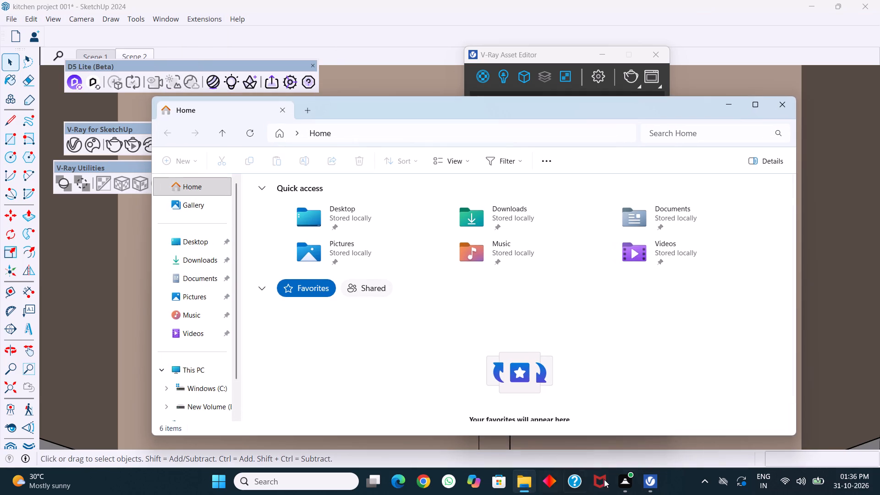
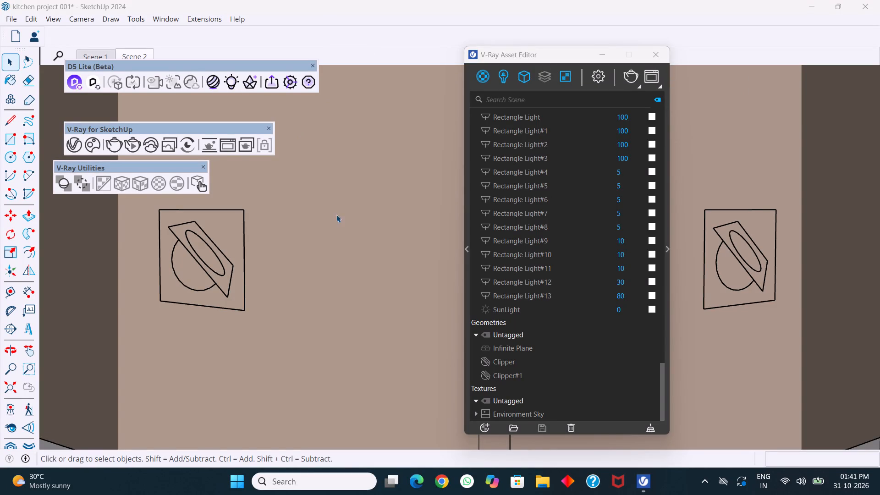
In File Explorer, browse to the Sketchup folder in cad desk on drive D and show the options for the kitchen project 001 archive.
click(544, 479)
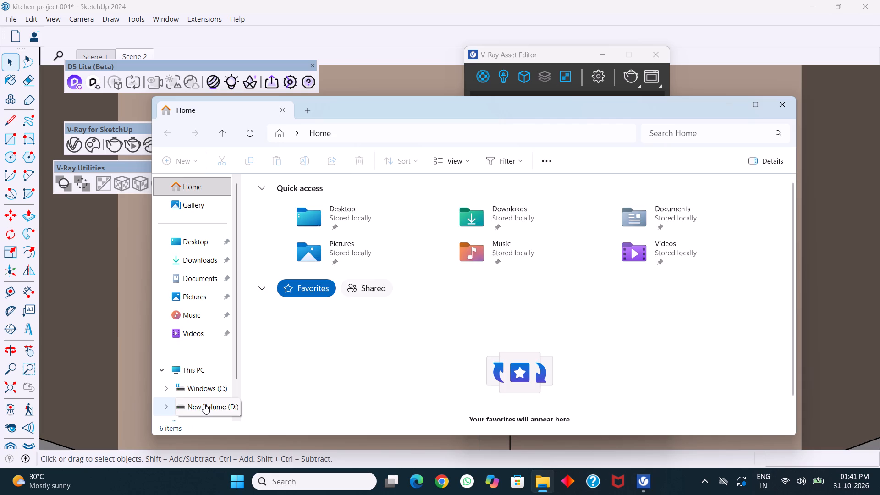
click(204, 404)
double_click(300, 200)
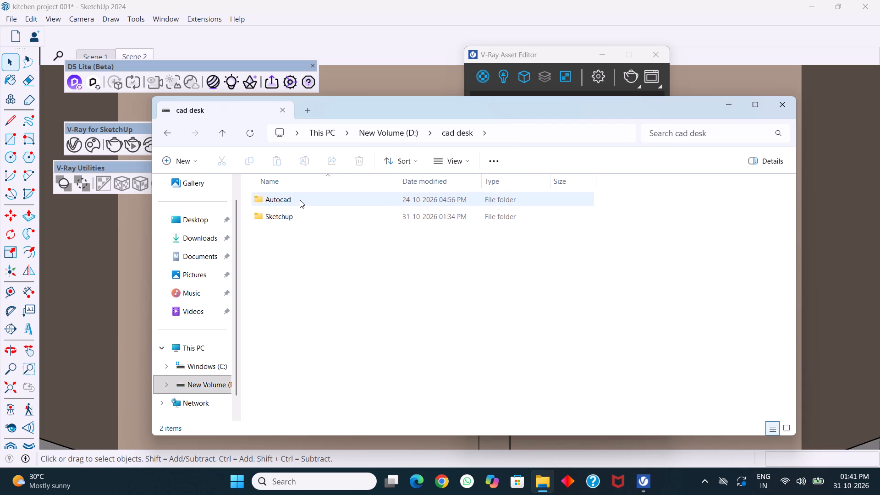
double_click(300, 217)
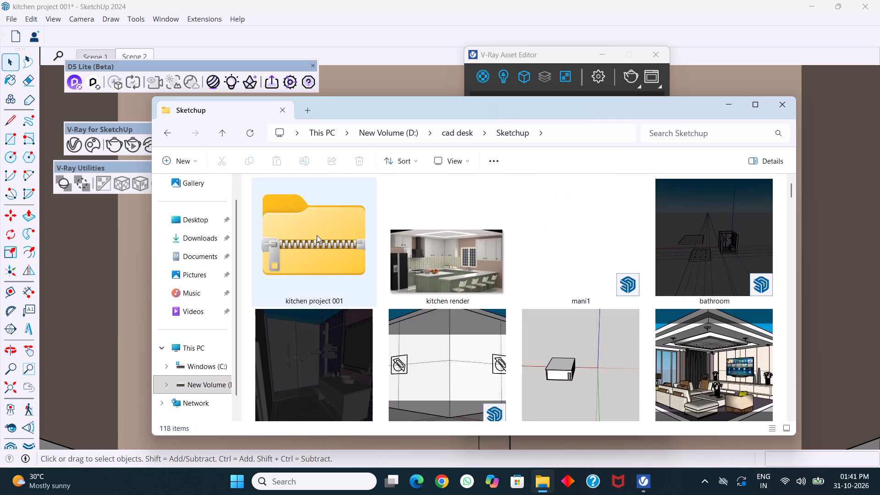
right_click(317, 235)
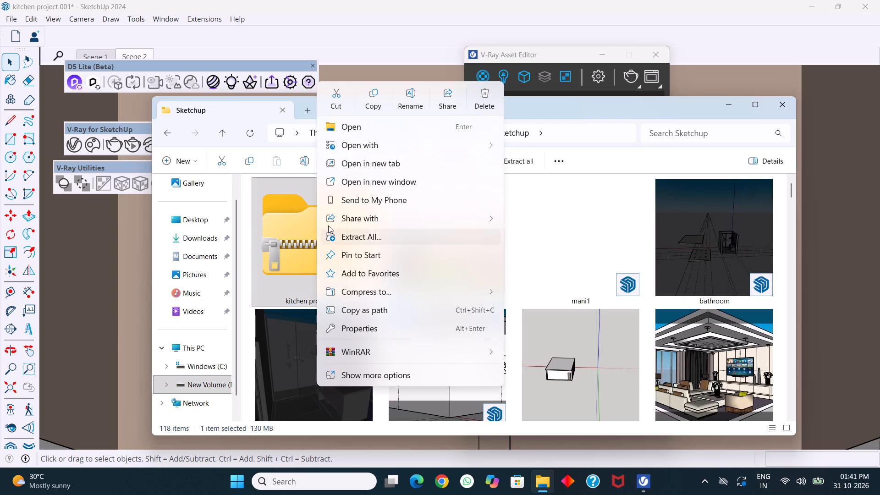
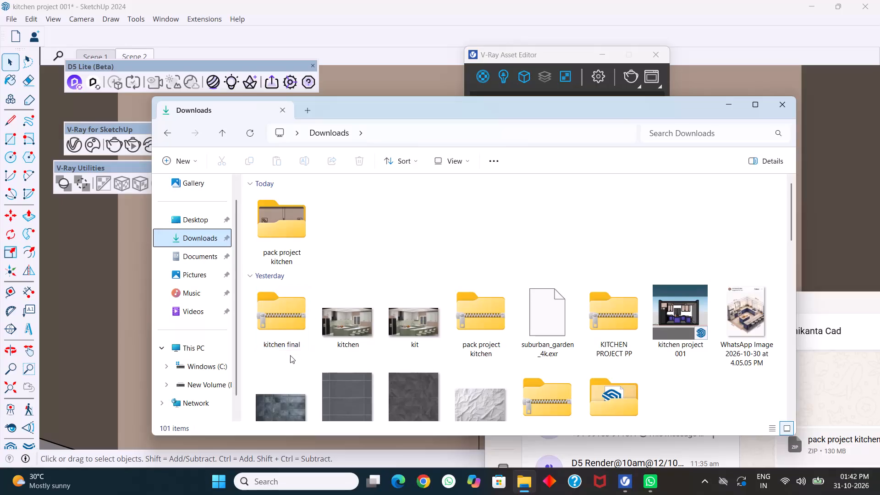
Select the kitchen final archive in Downloads and reposition the File Explorer window to uncover the WhatsApp chat behind it.
click(293, 321)
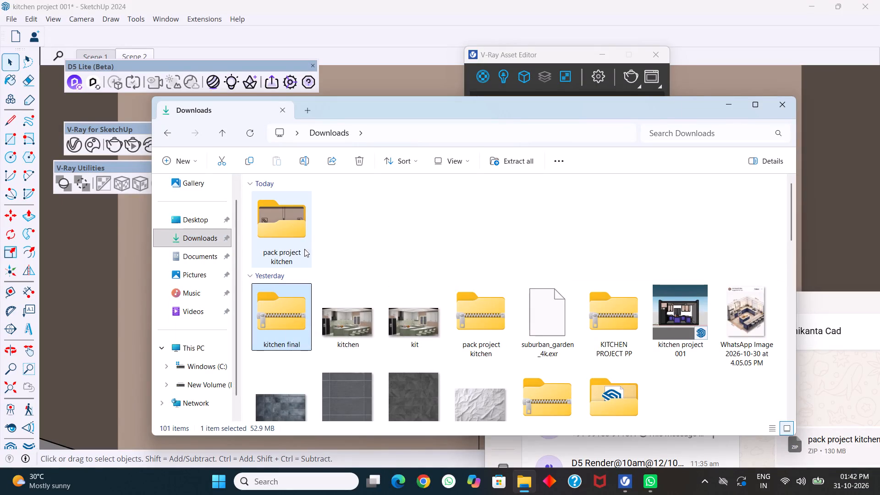
drag(443, 104, 570, 44)
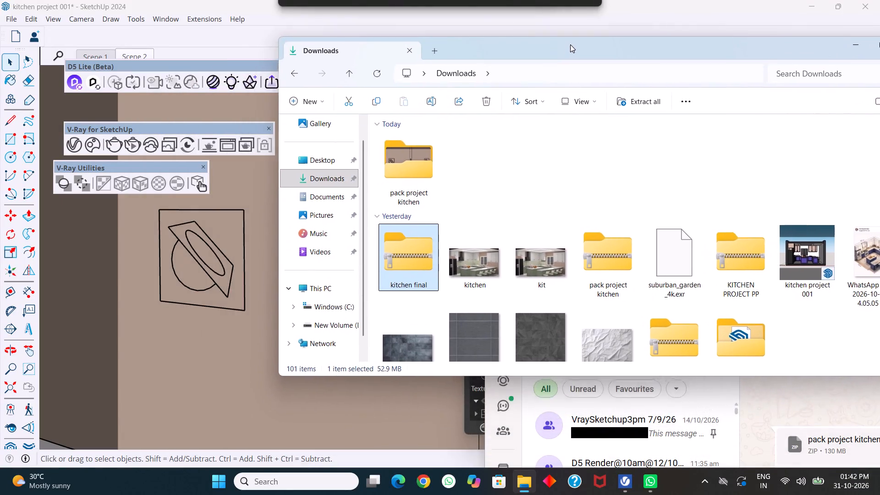
drag(570, 44, 495, 36)
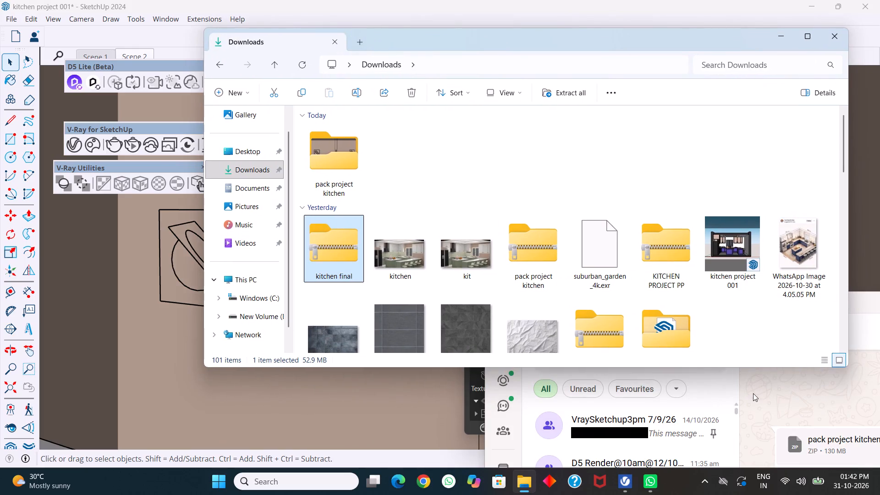
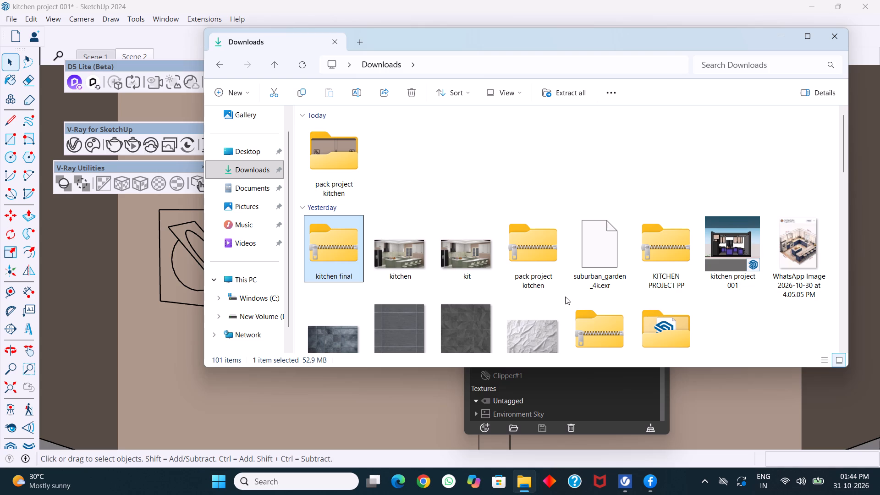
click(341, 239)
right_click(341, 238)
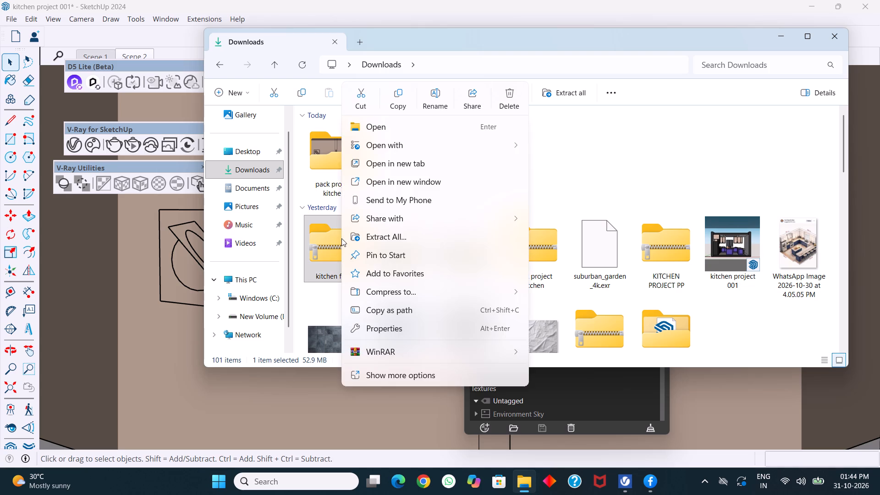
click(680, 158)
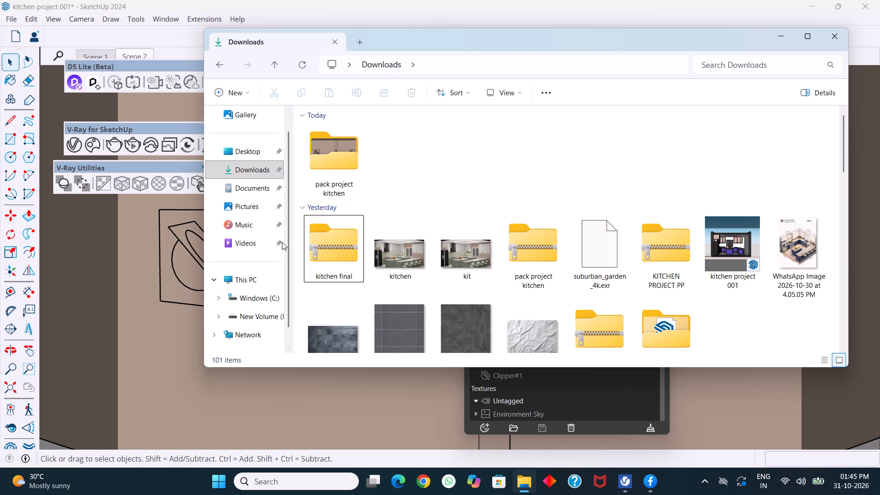
Browse through the library folders and drives to the Sketchup folder inside cad desk on New Volume (D:).
click(257, 184)
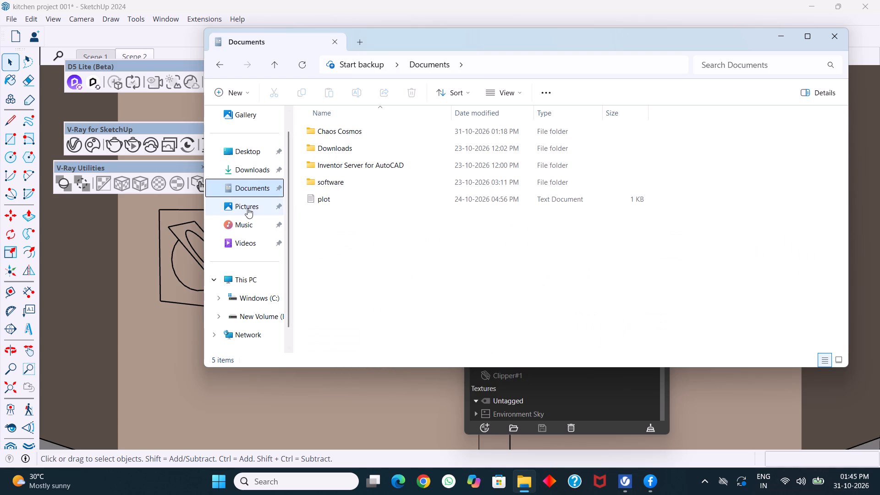
click(247, 208)
click(246, 223)
click(246, 231)
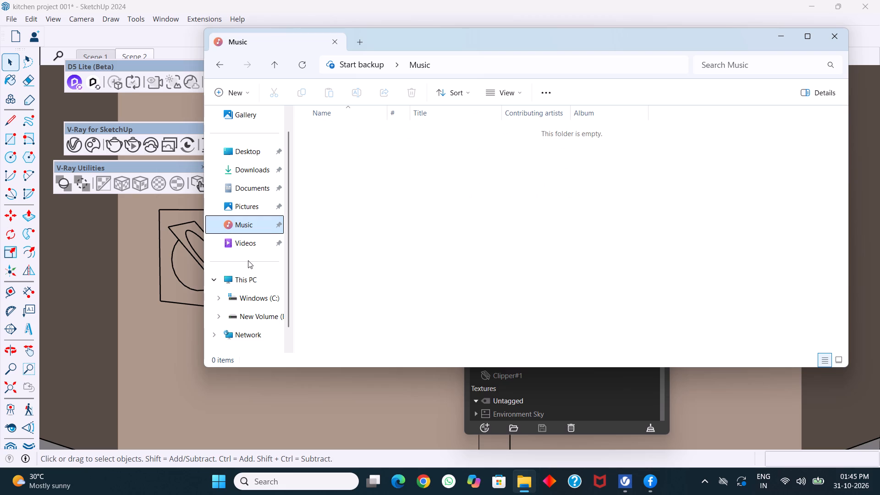
click(265, 311)
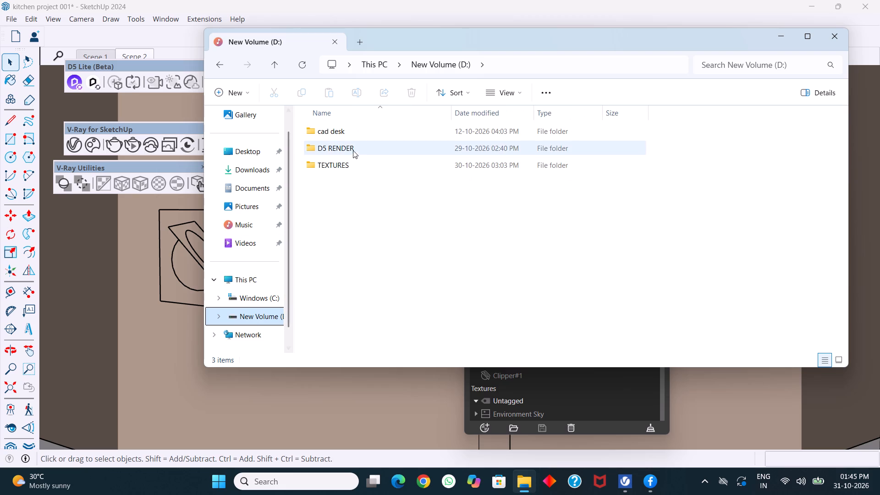
double_click(356, 132)
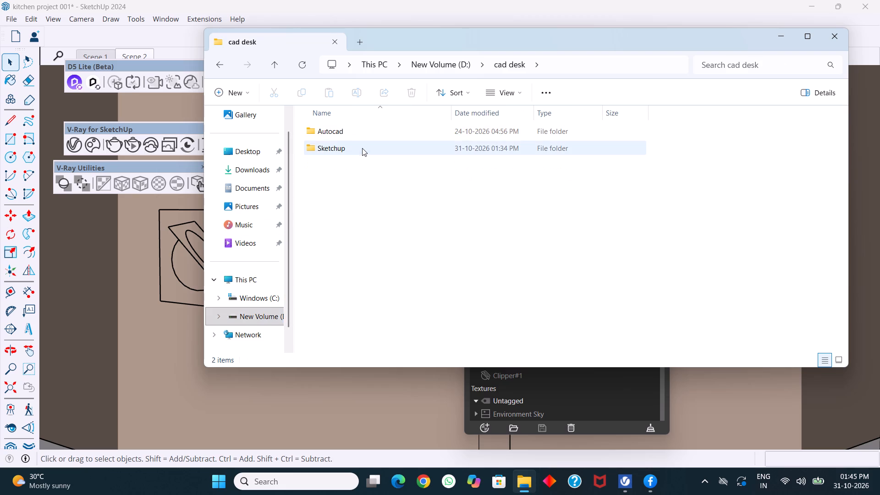
double_click(362, 147)
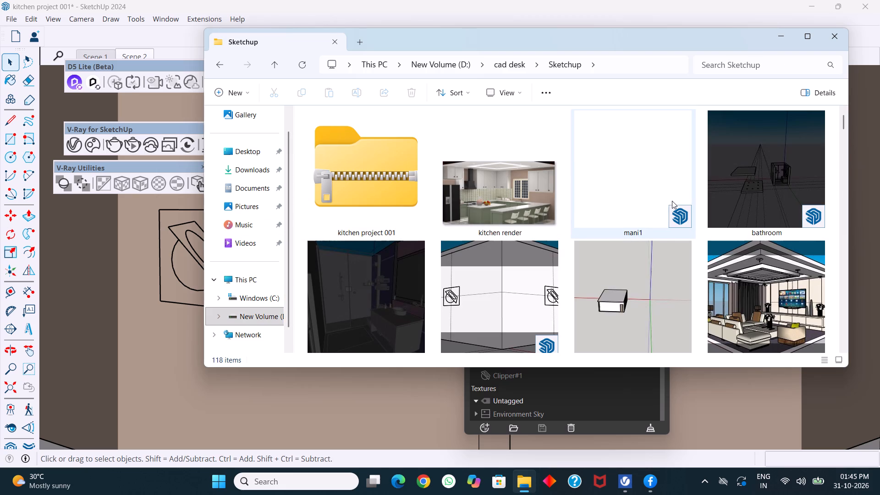
Find the CAFE TERRACE model among the files in the Sketchup folder and open it, dismissing the extension errors notice.
scroll(523, 249, down, 1)
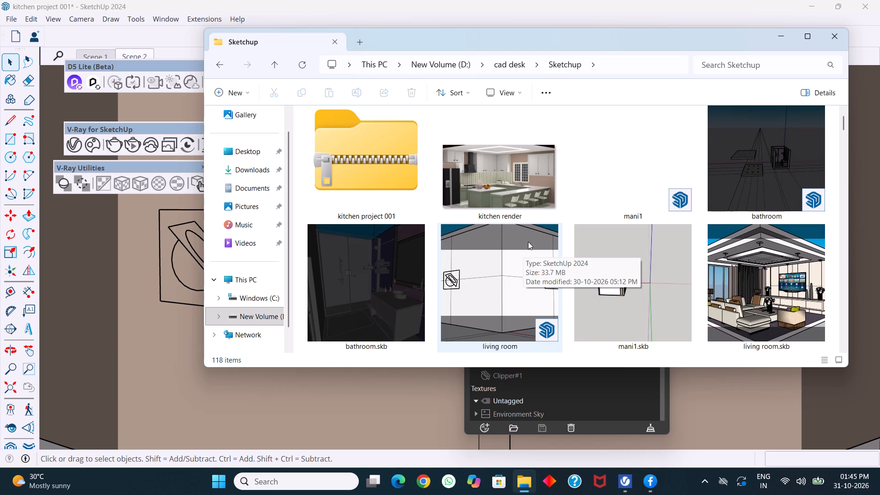
scroll(659, 259, down, 1)
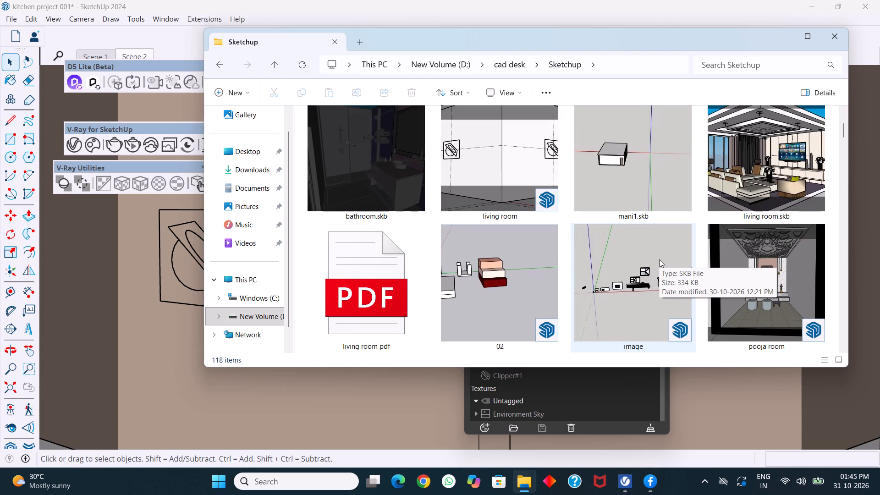
scroll(659, 259, down, 1)
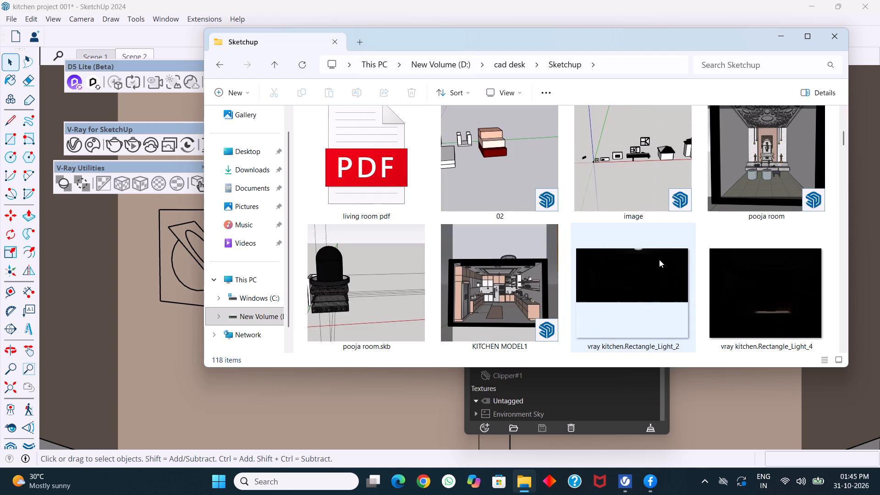
scroll(659, 259, down, 1)
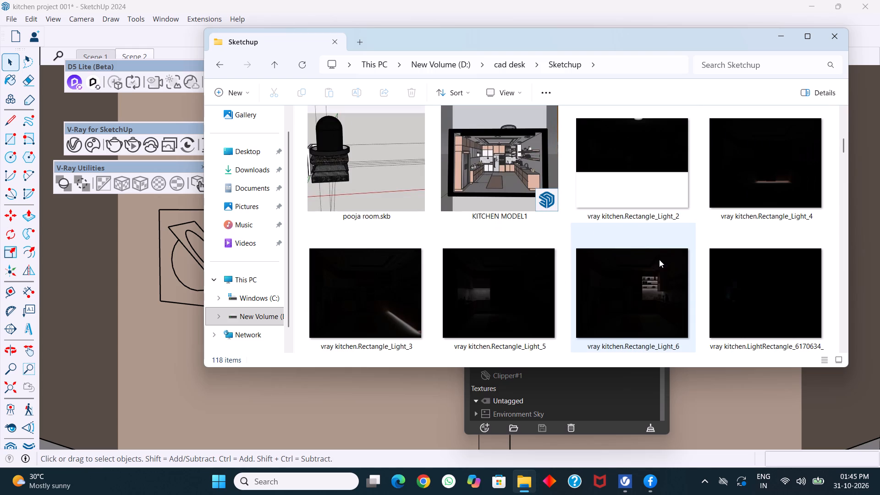
scroll(659, 259, down, 4)
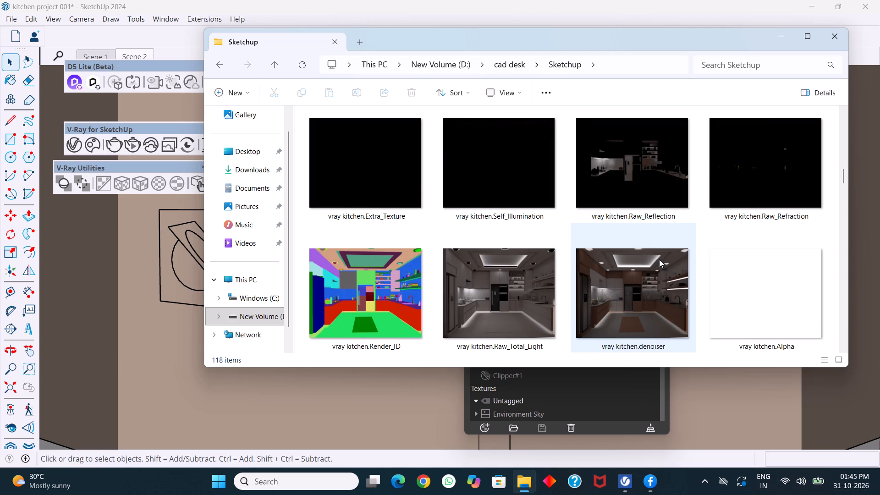
scroll(659, 259, down, 2)
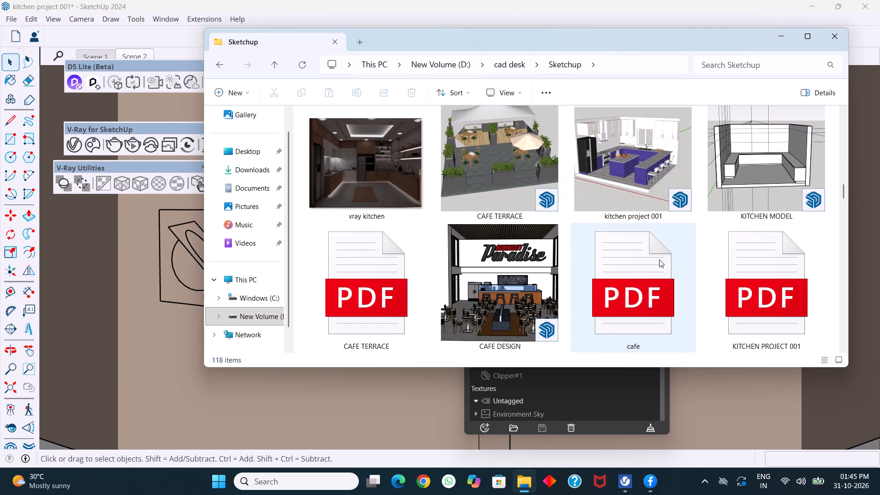
click(511, 151)
double_click(511, 151)
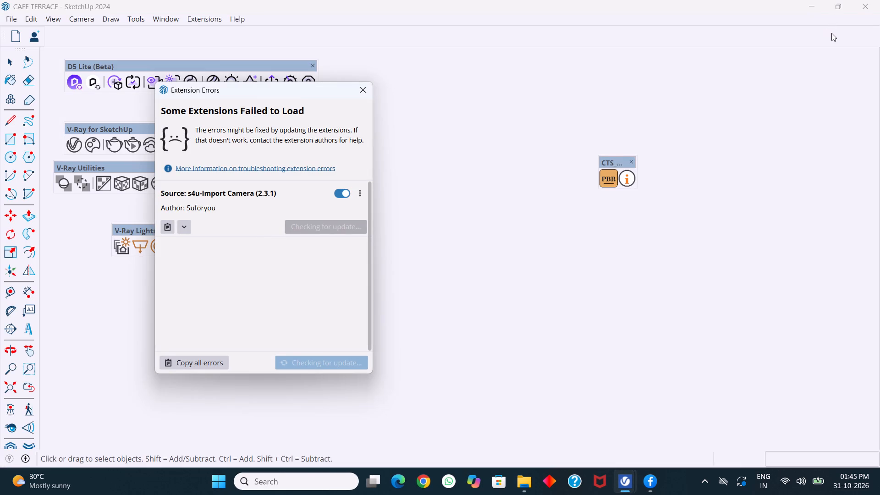
click(361, 86)
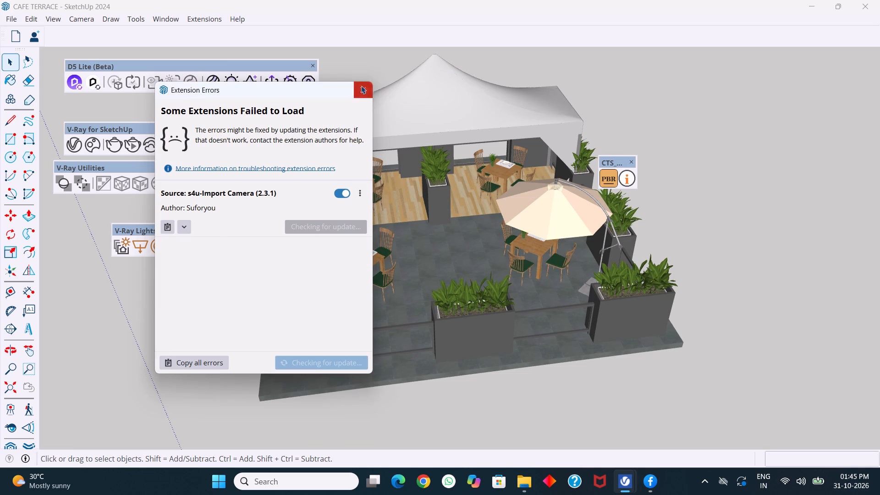
Examine the cafe terrace model from all sides and from above, and close it along with the File Explorer window.
middle_drag(493, 201, 476, 122)
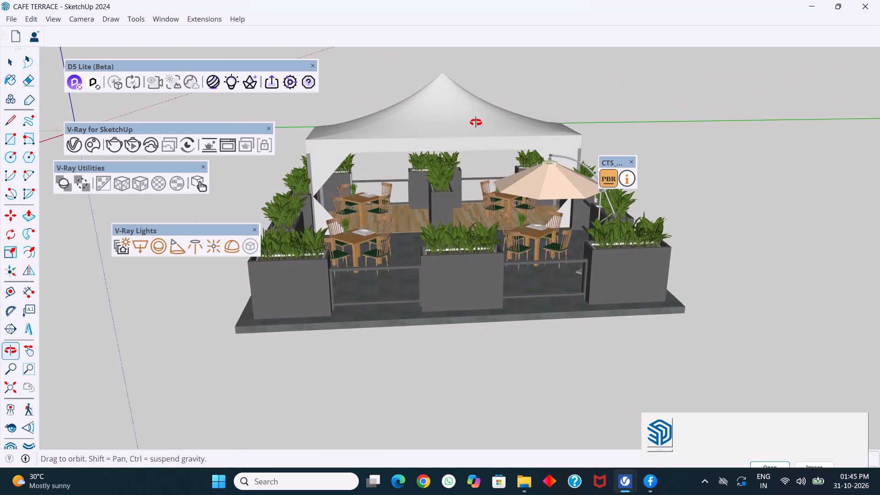
middle_drag(476, 122, 476, 121)
middle_drag(533, 219, 599, 151)
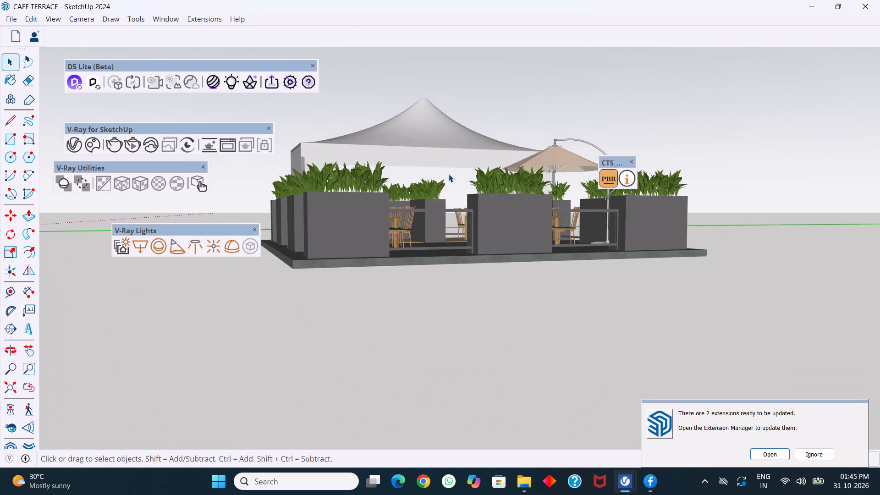
middle_drag(447, 174, 564, 175)
middle_drag(415, 197, 567, 203)
middle_drag(423, 194, 578, 211)
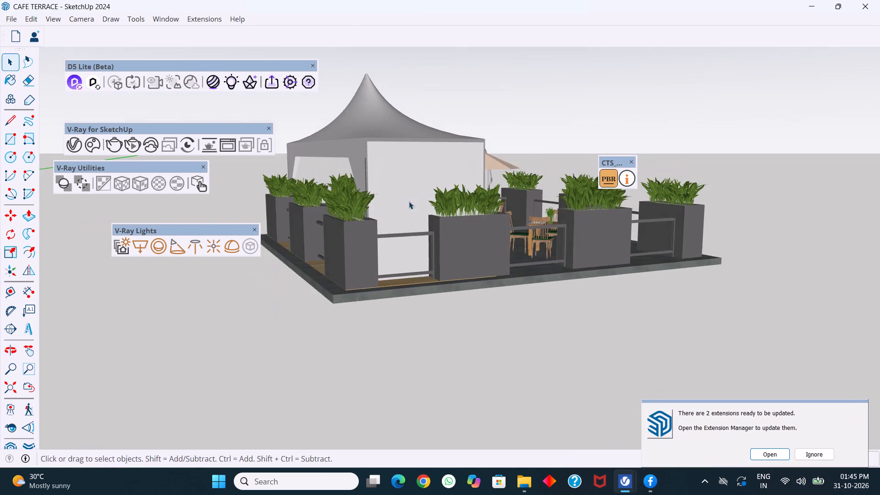
middle_drag(409, 201, 611, 220)
scroll(471, 210, up, 1)
middle_drag(444, 219, 547, 205)
middle_drag(416, 174, 449, 218)
middle_drag(402, 187, 409, 163)
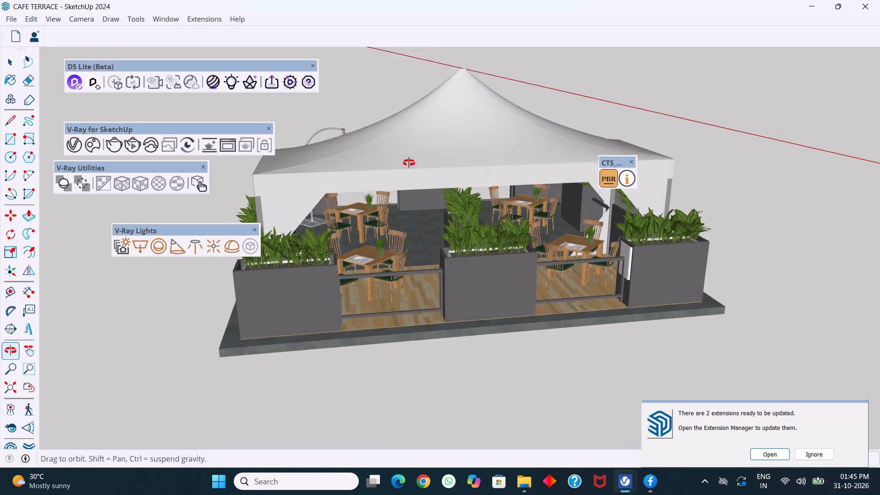
middle_drag(409, 163, 438, 120)
middle_drag(417, 191, 500, 284)
middle_drag(354, 220, 509, 230)
middle_drag(352, 215, 434, 292)
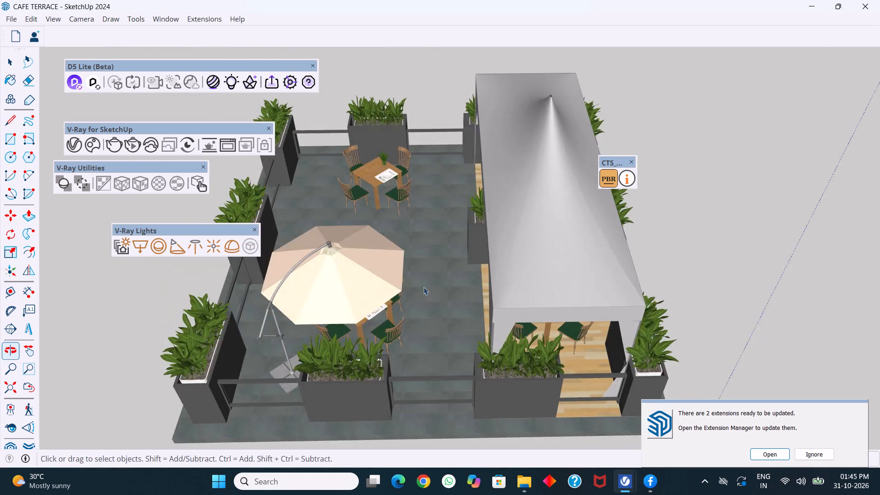
middle_drag(367, 181, 486, 220)
middle_drag(434, 224, 508, 220)
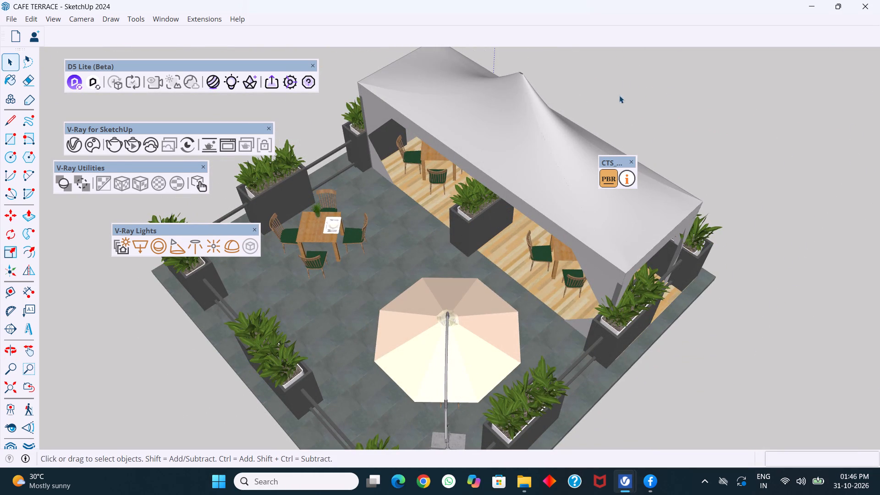
click(872, 9)
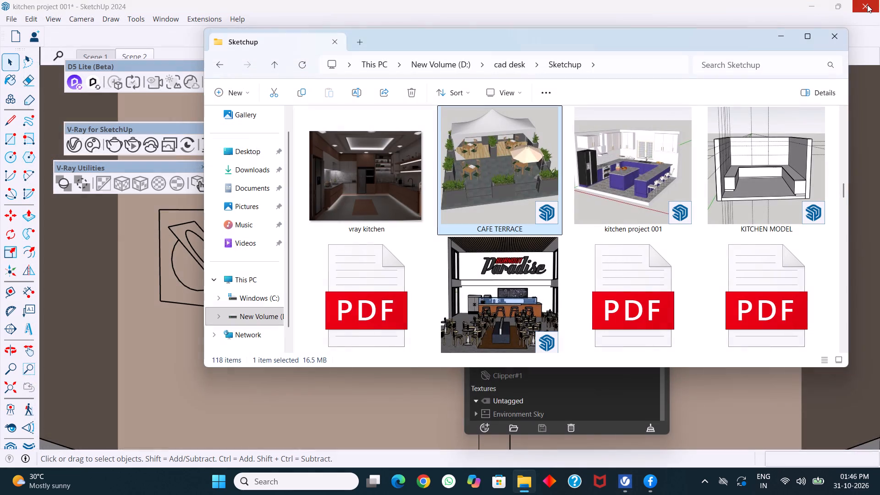
click(835, 43)
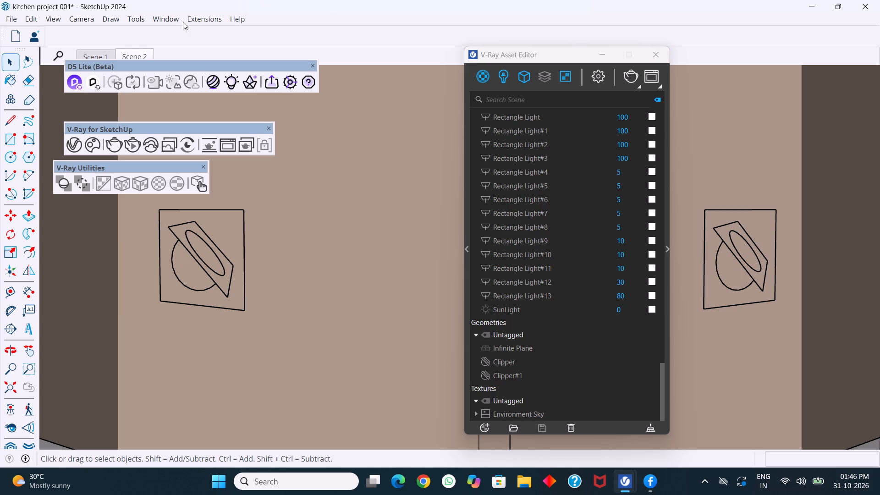
View Scene 1 of the kitchen project and return to Scene 2.
click(145, 53)
click(107, 54)
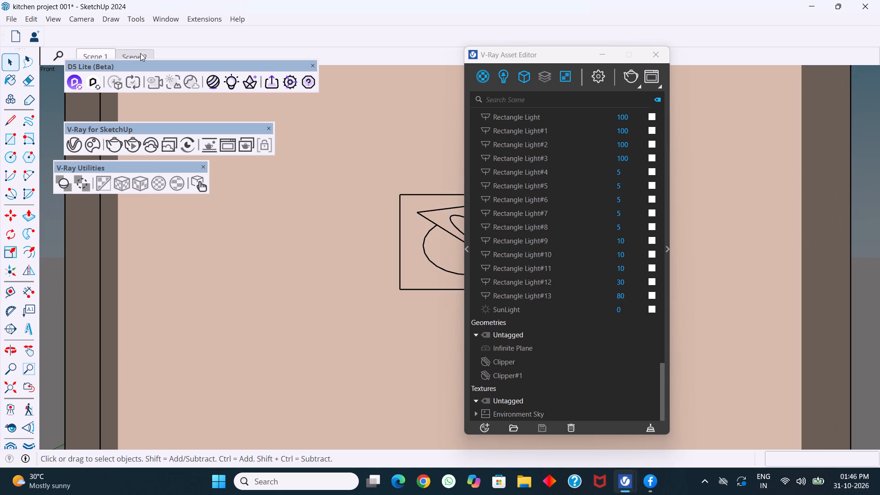
click(140, 55)
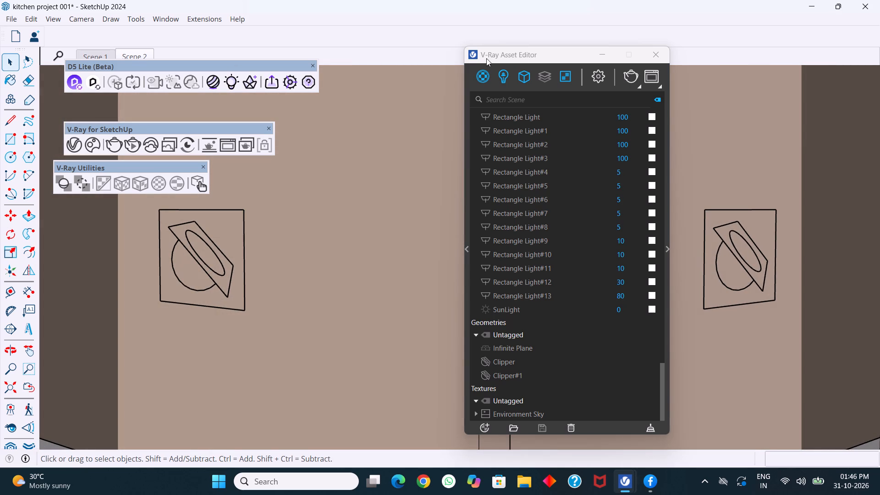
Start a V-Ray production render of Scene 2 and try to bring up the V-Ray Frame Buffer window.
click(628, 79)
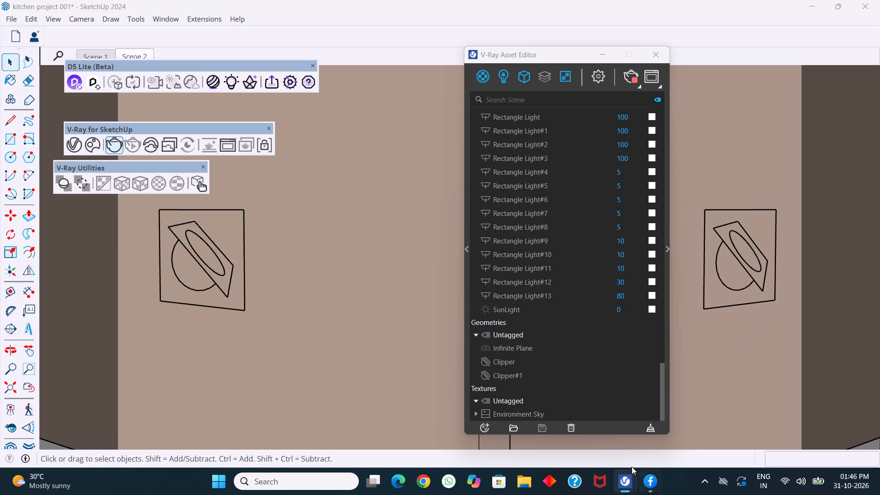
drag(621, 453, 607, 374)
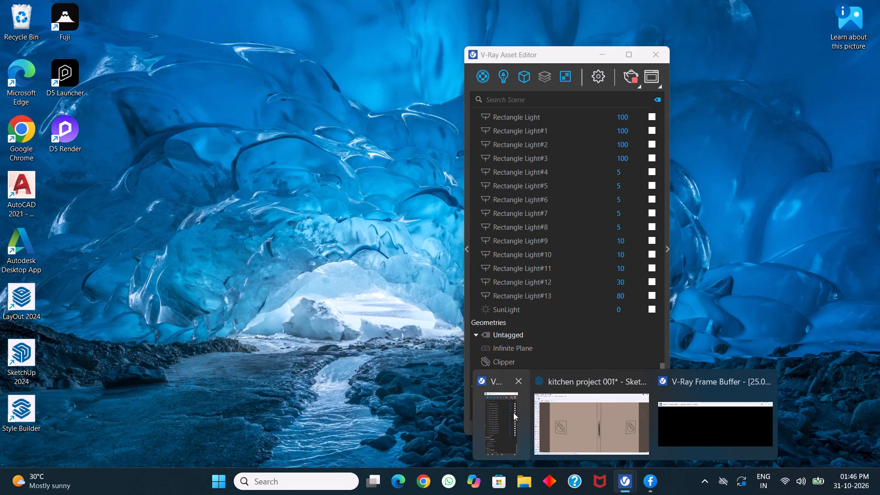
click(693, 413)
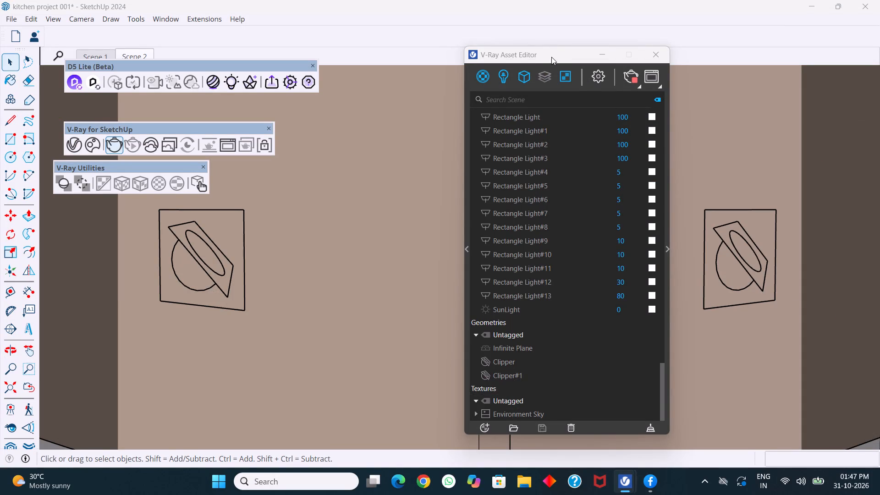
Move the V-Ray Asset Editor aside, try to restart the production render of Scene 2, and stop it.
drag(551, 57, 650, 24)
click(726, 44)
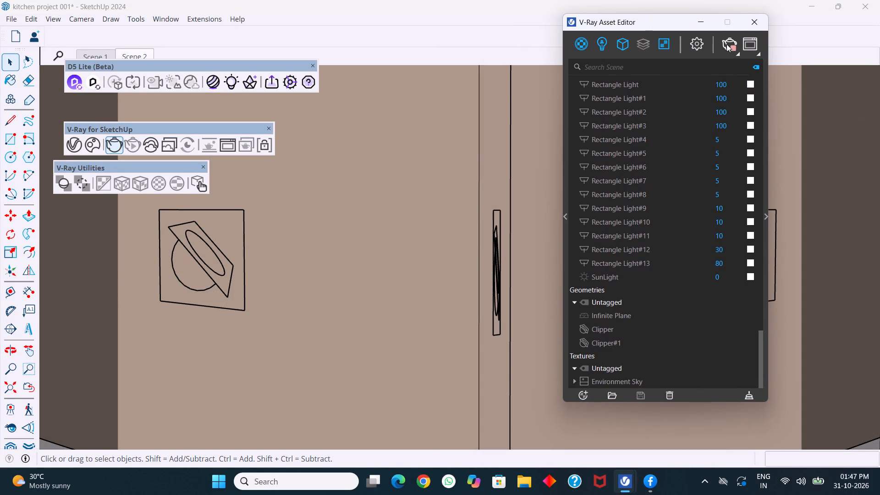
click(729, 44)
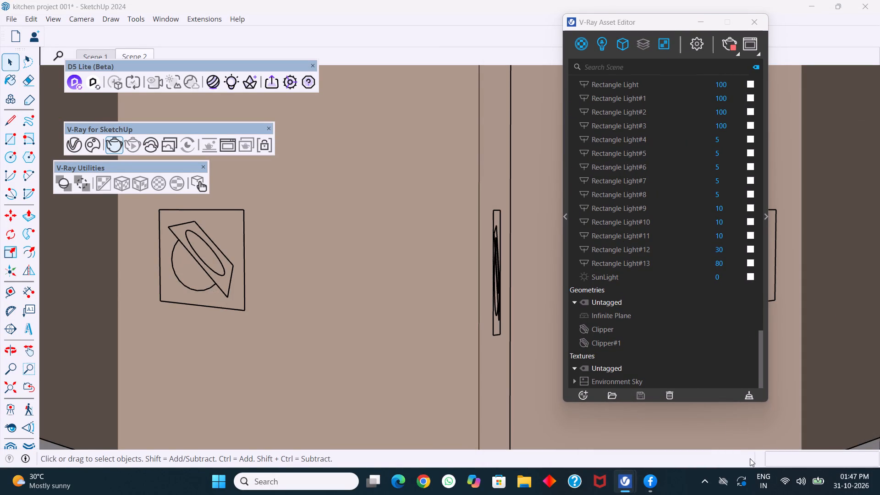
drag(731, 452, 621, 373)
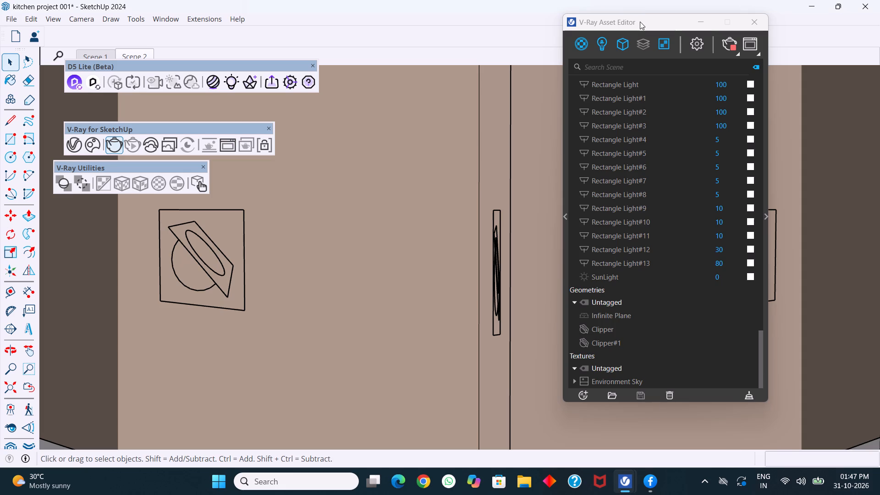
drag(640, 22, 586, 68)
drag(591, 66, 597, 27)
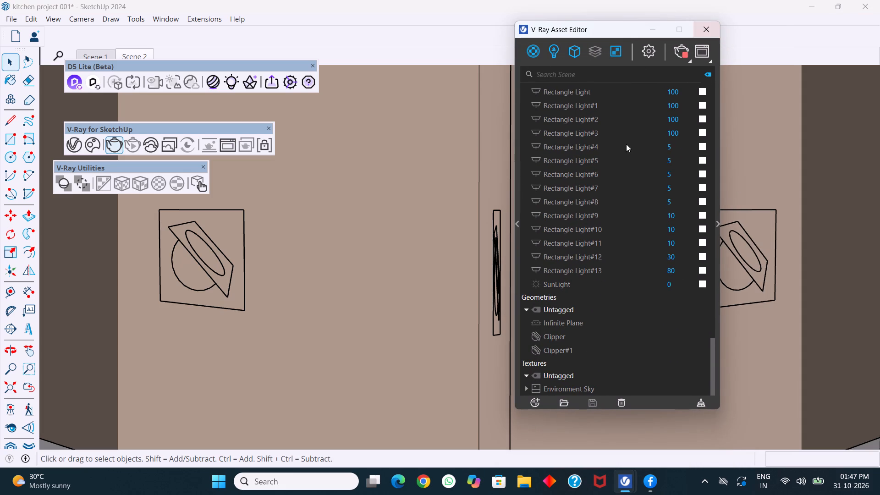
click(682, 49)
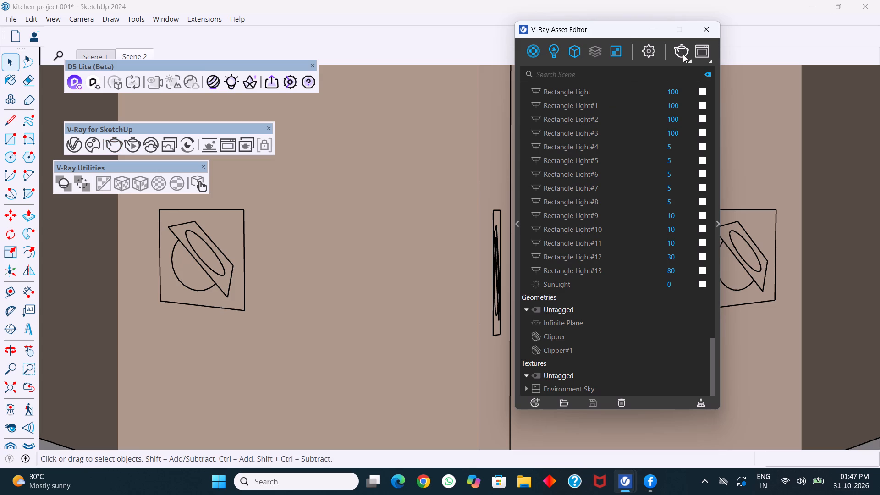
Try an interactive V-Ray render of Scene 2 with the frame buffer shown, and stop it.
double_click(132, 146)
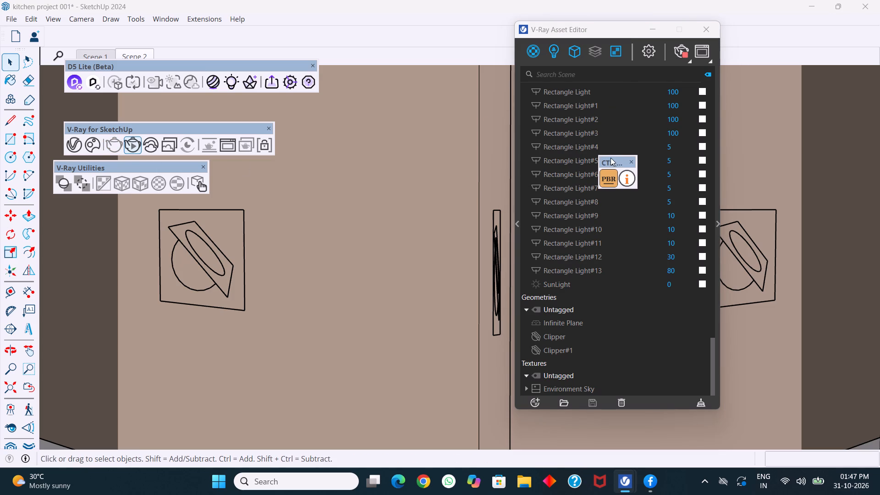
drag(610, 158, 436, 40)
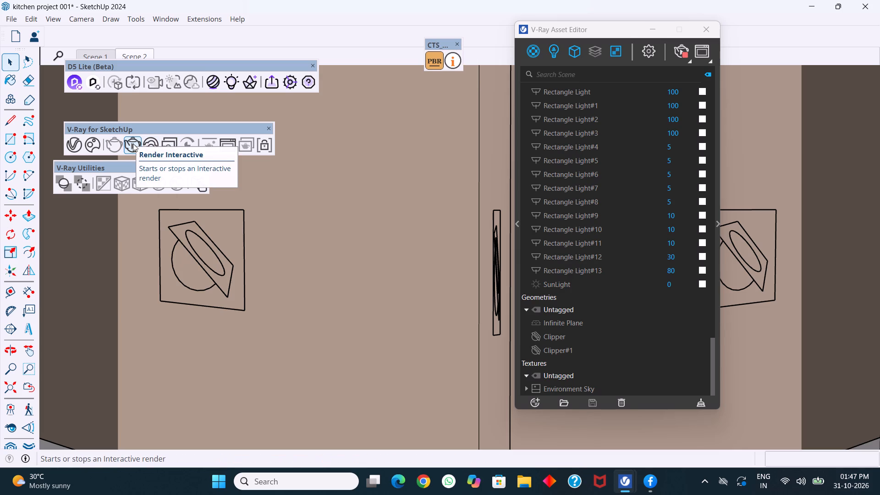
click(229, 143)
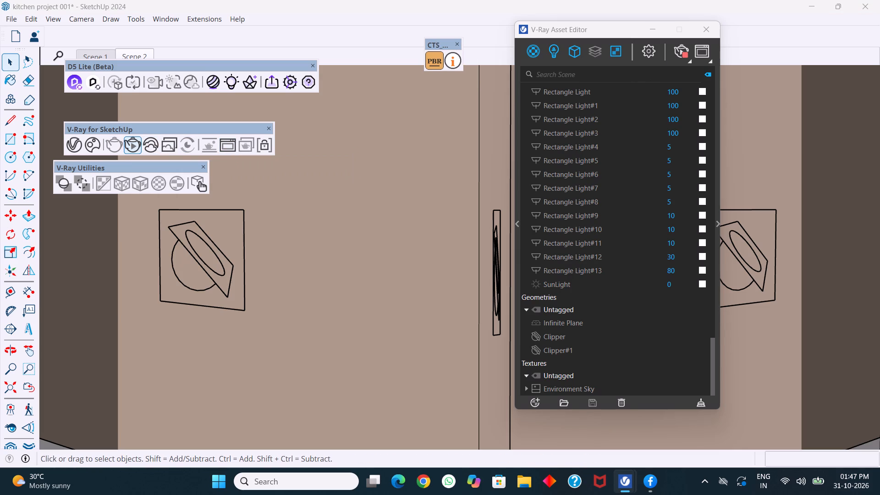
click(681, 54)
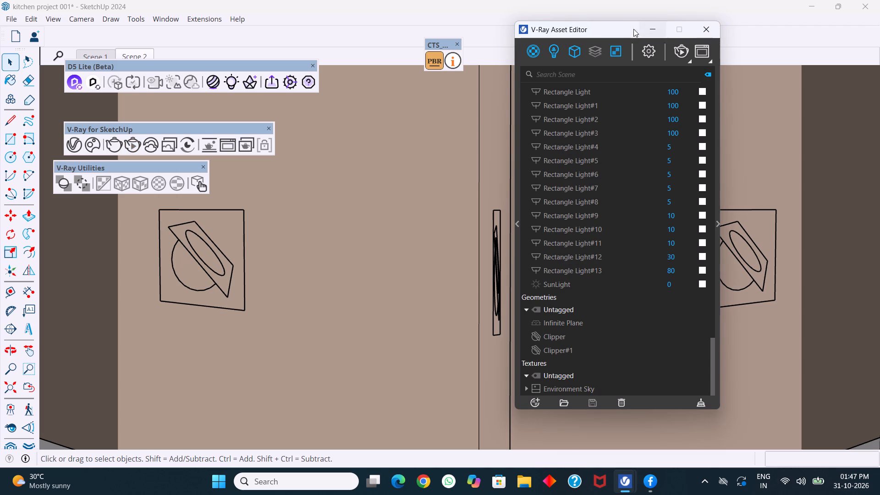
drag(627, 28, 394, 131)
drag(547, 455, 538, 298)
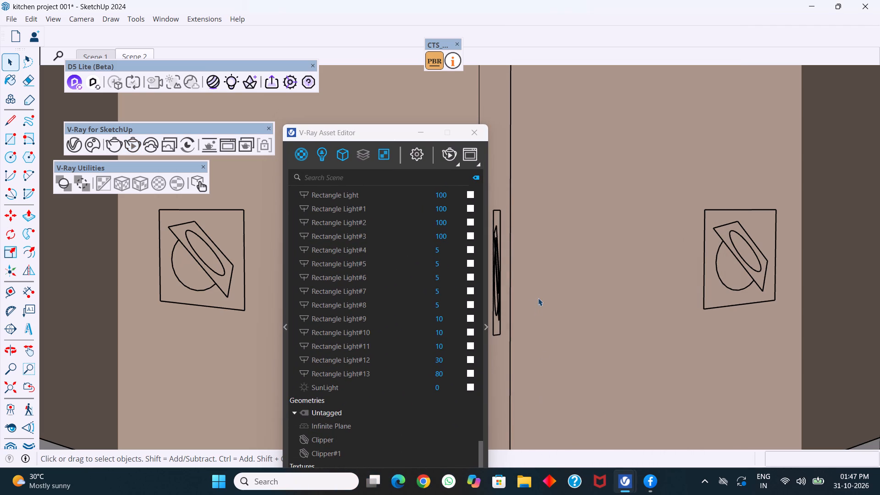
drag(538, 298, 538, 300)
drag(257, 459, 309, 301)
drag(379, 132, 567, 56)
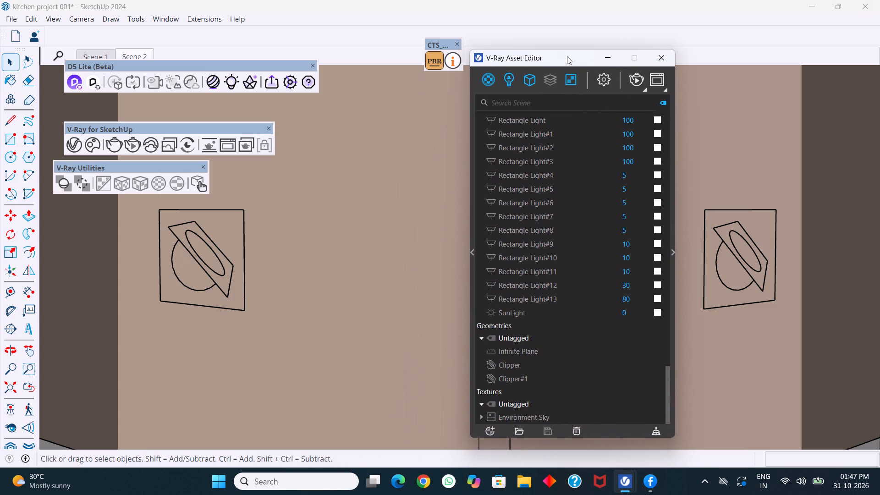
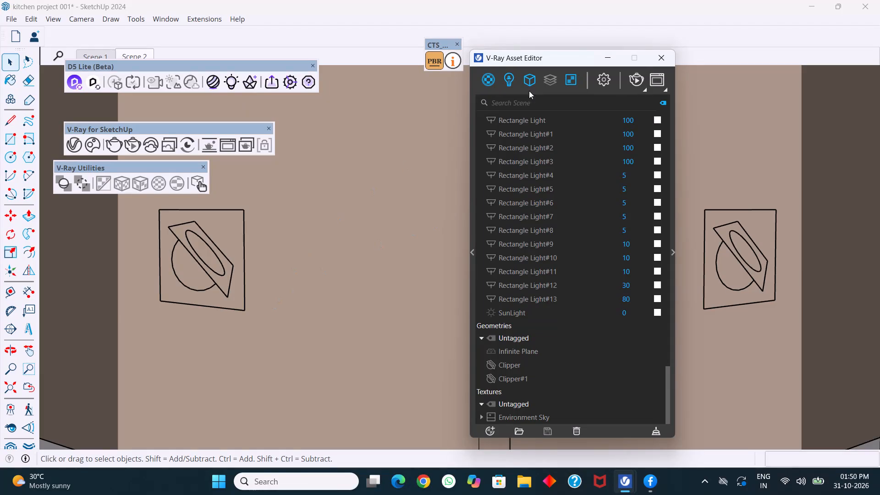
Close the kitchen project 001 model and exit SketchUp to the Windows desktop.
click(871, 5)
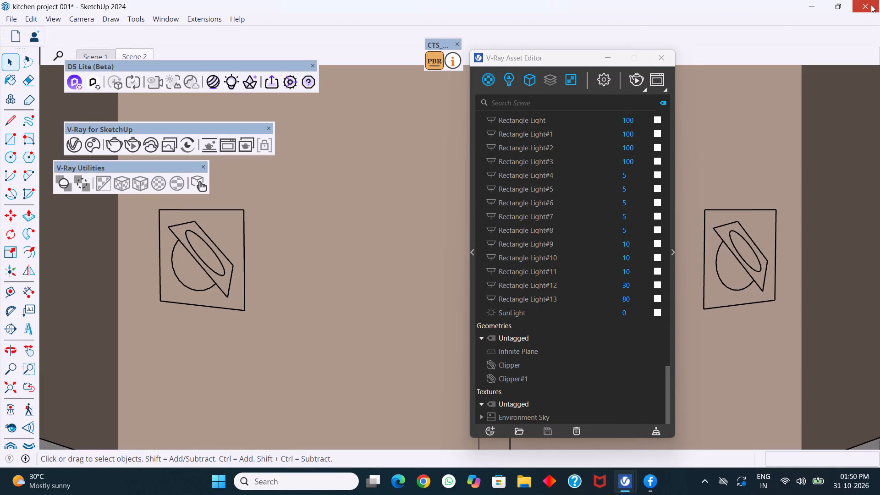
click(389, 249)
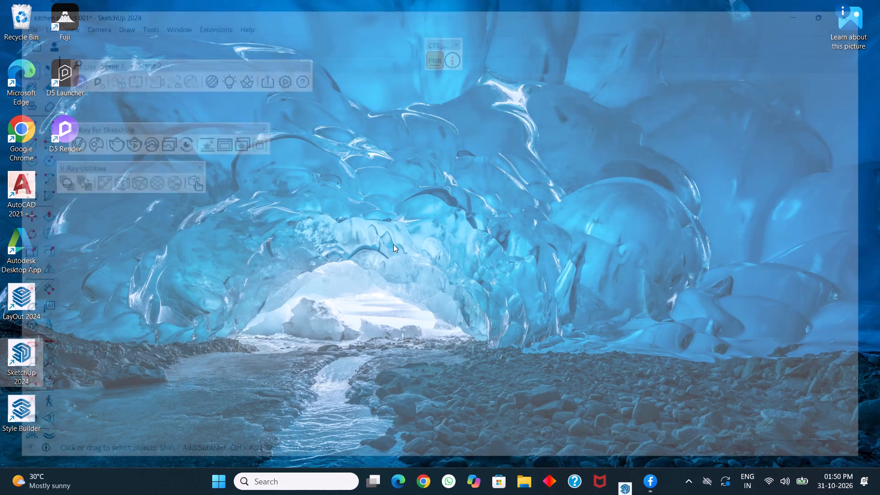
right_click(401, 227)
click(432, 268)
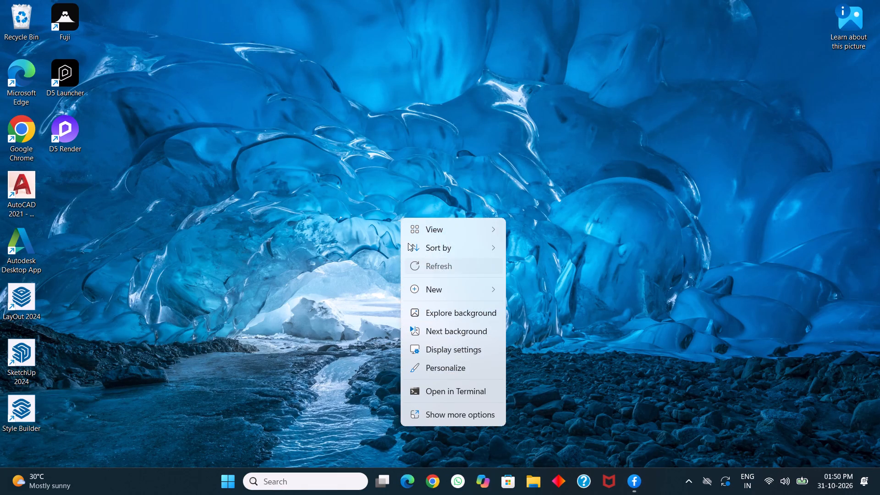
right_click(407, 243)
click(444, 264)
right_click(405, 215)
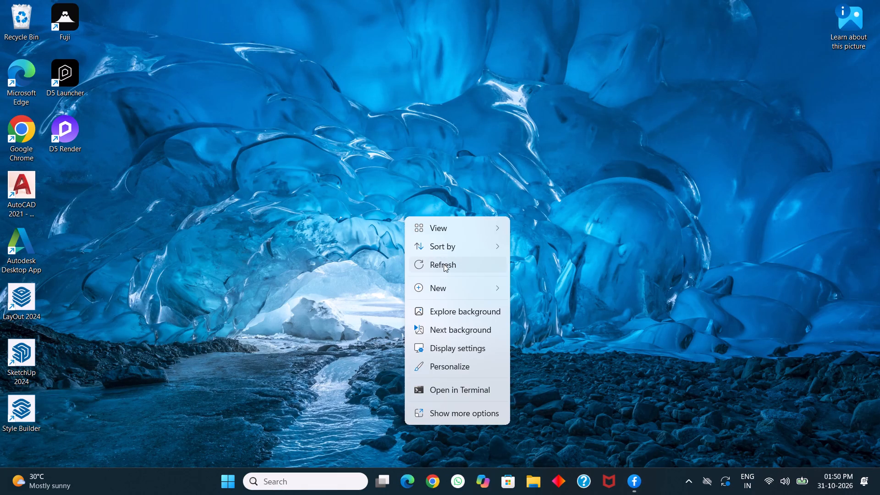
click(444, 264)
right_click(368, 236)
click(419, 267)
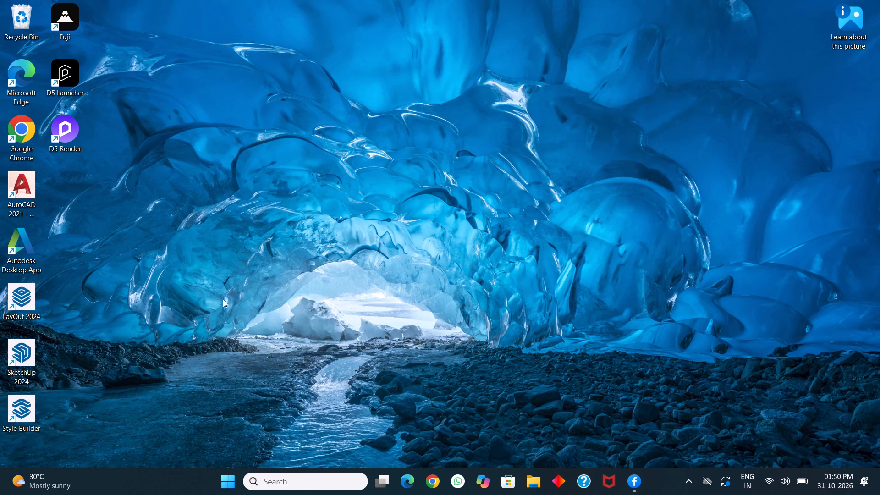
Bring up the Windows shut-down dialog from the desktop.
key(alt+F4)
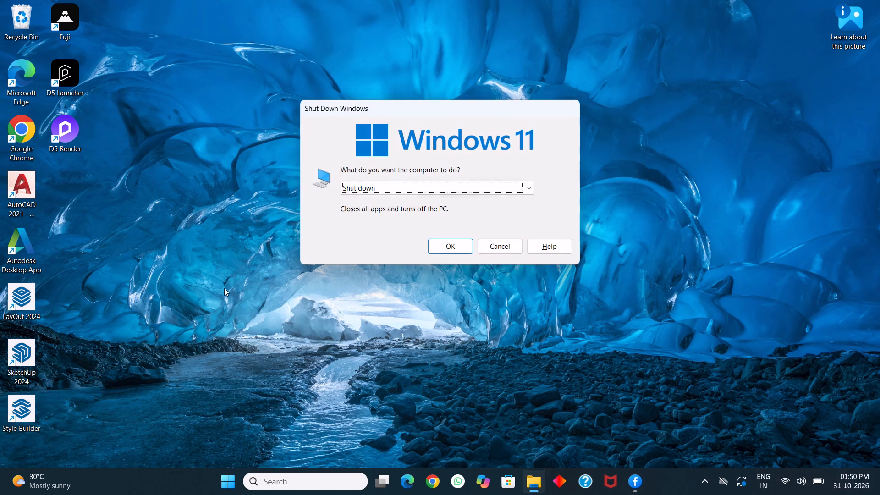
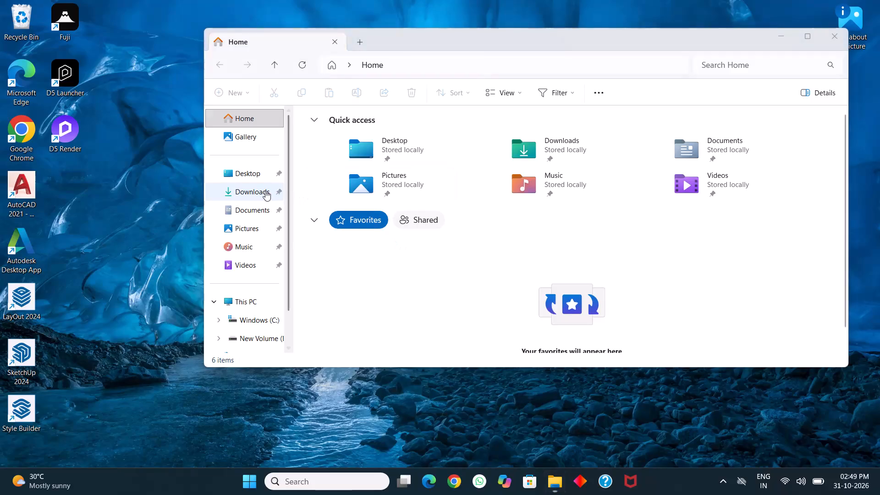
Open the Downloads folder in File Explorer to view the kitchen project files.
click(261, 192)
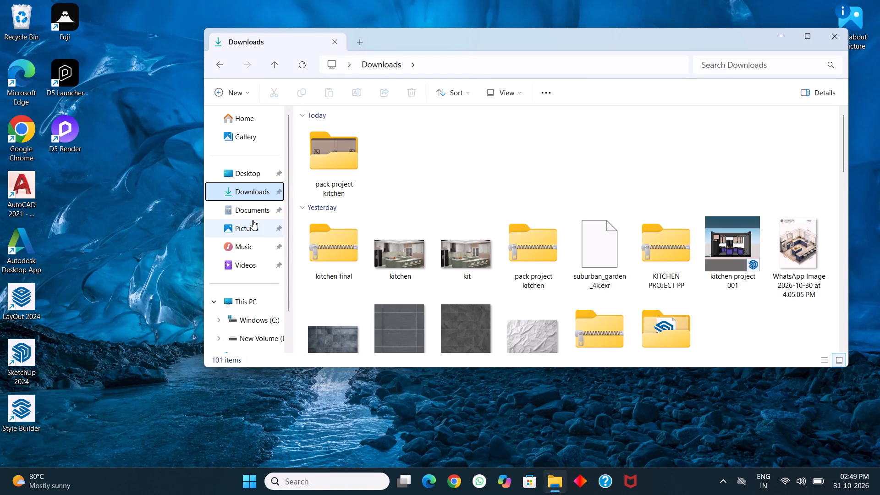
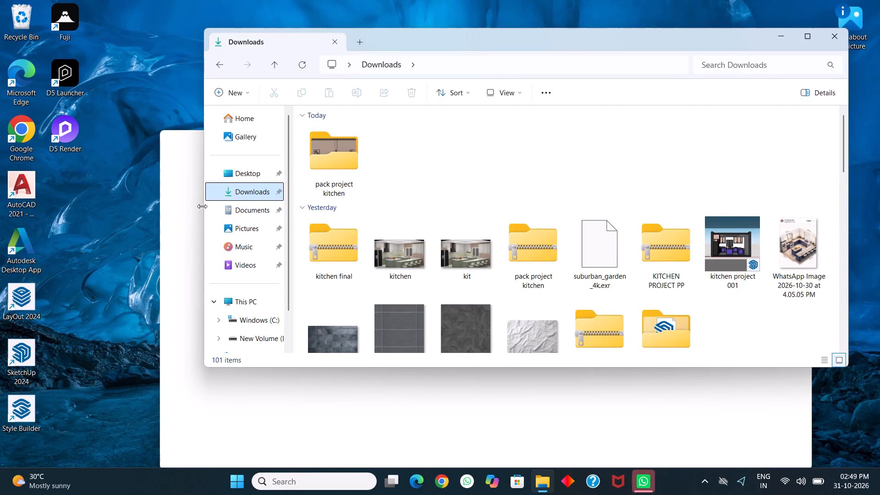
Bring the blank WhatsApp window in front of the Downloads folder window.
click(176, 176)
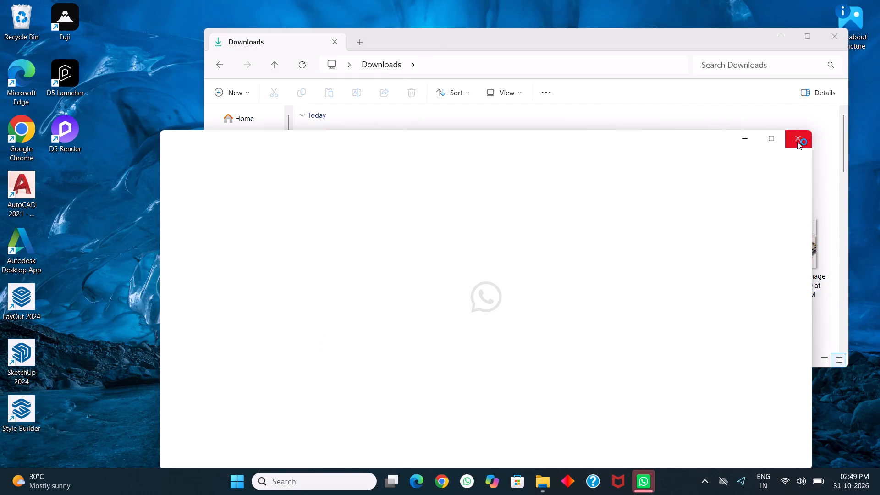
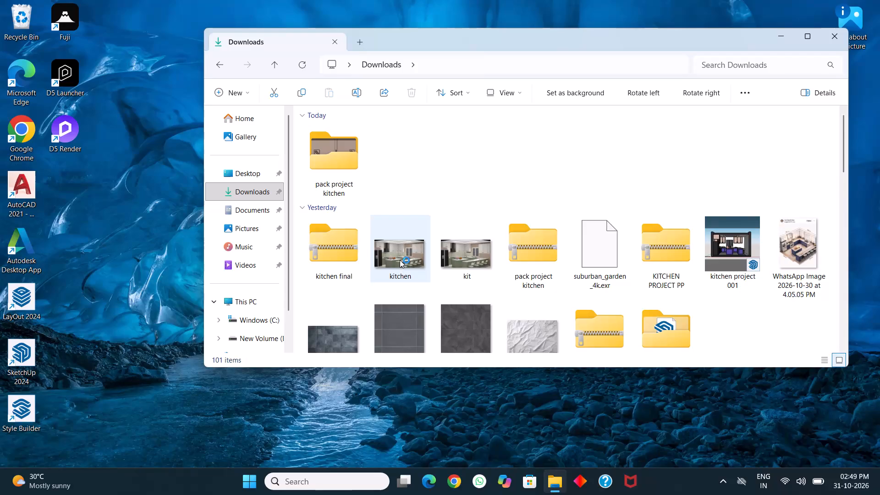
Open the image named kitchen from the Yesterday group in the Downloads folder to view it.
double_click(400, 259)
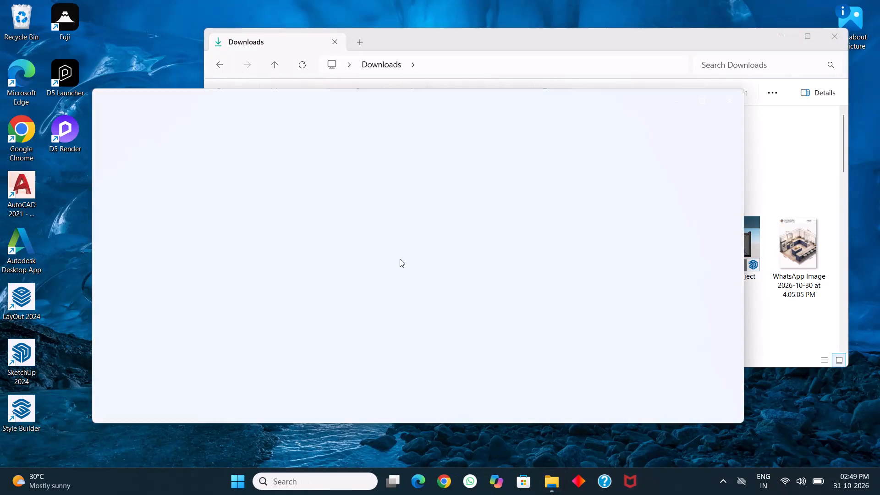
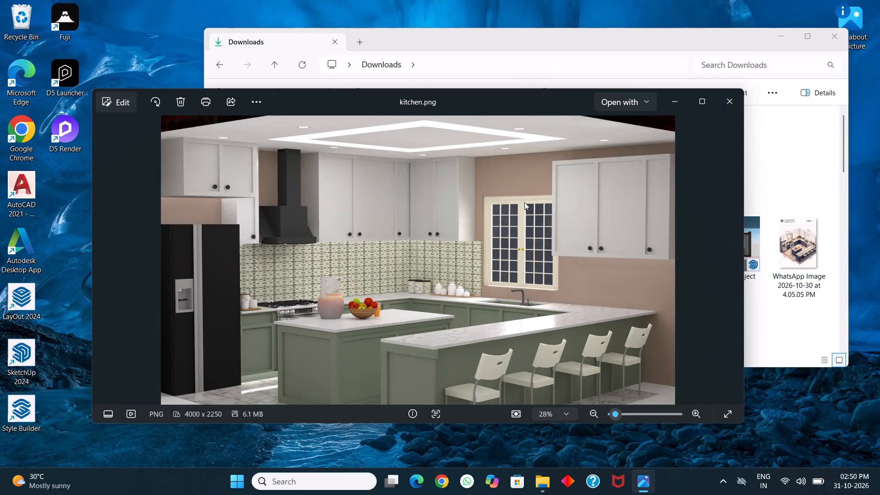
Open the sharing options for the kitchen.png render.
click(232, 102)
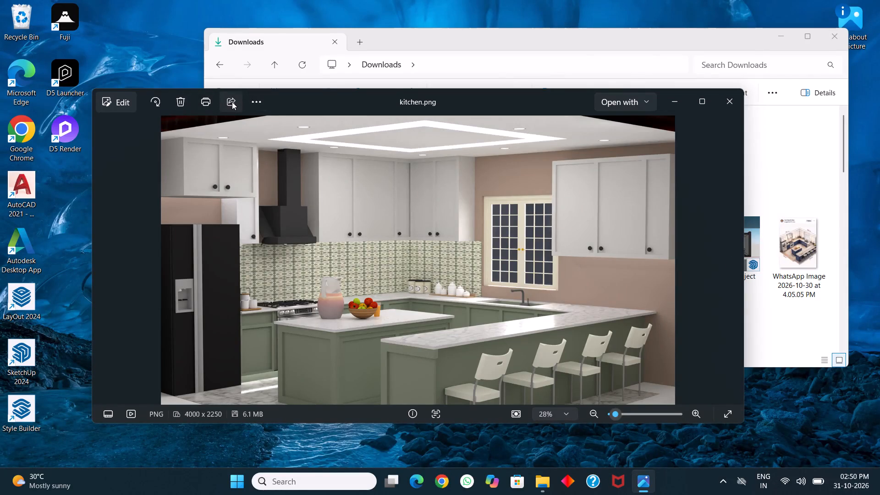
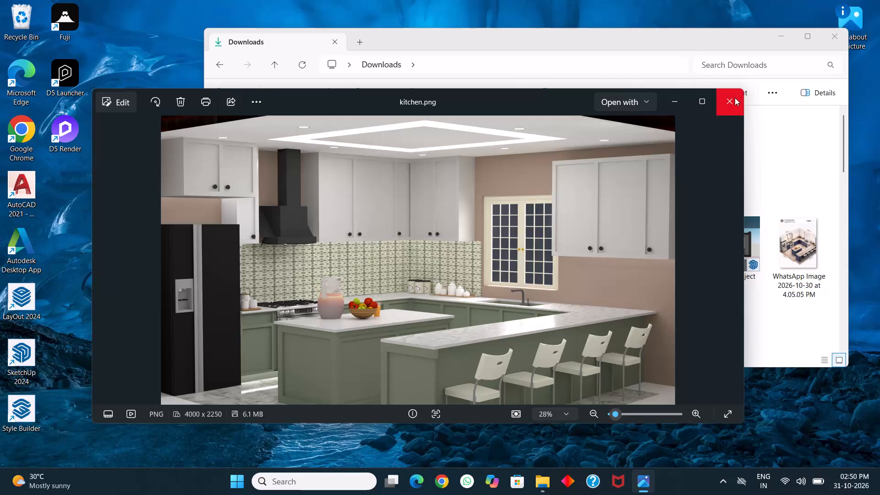
Close the kitchen.png render preview and the Downloads folder window.
click(735, 98)
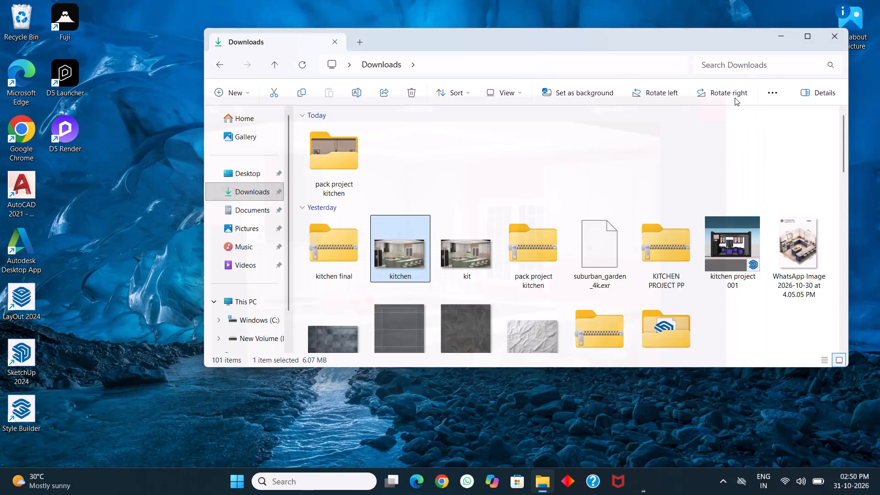
click(837, 38)
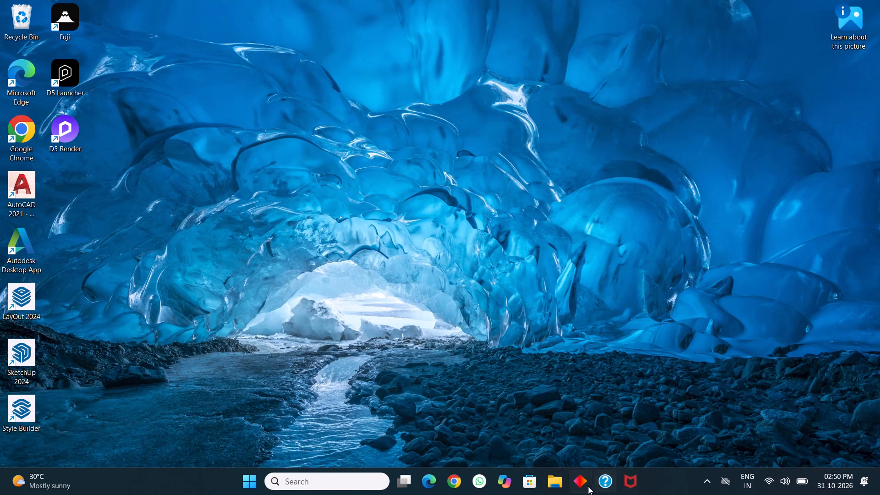
Launch the Fuji application from the desktop.
double_click(71, 19)
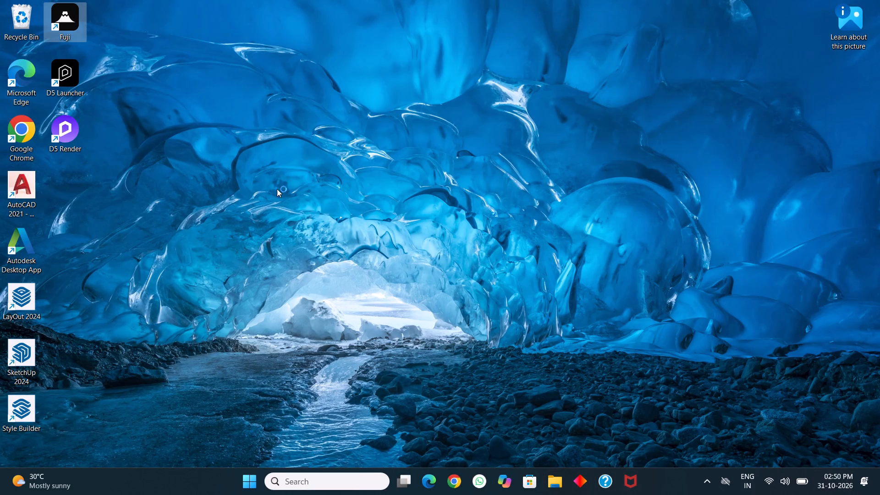
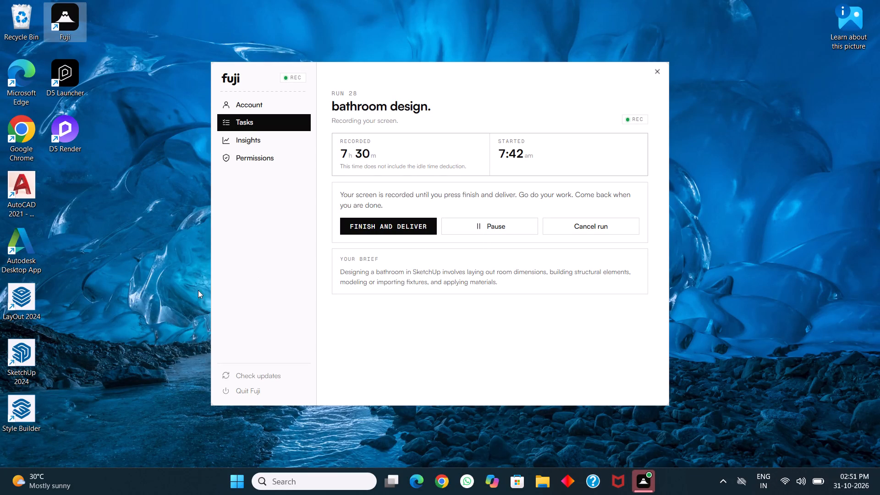
Launch SketchUp 2024 from the desktop.
double_click(23, 349)
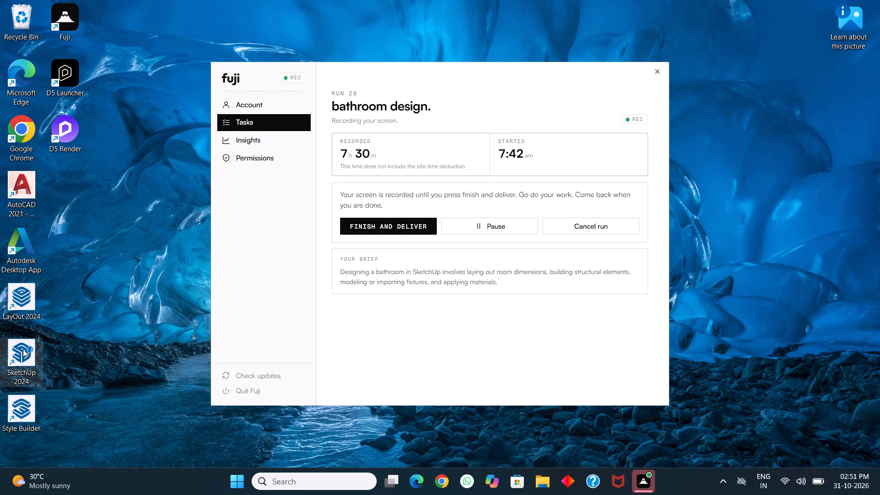
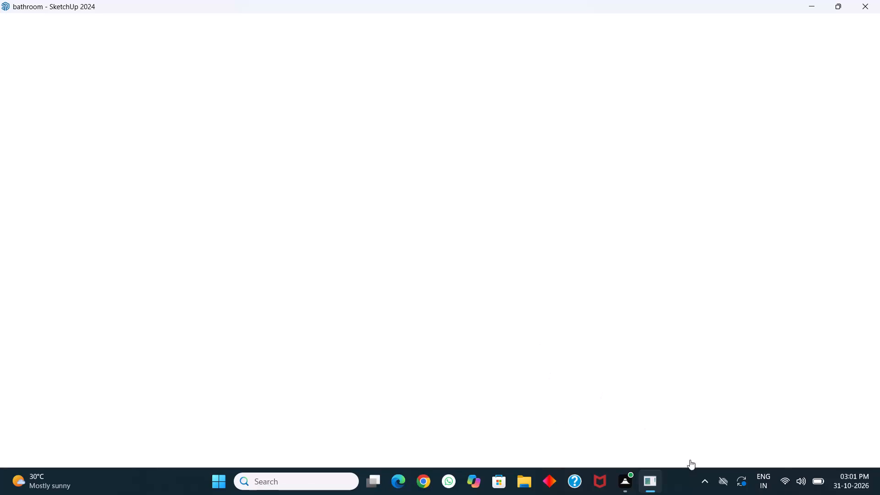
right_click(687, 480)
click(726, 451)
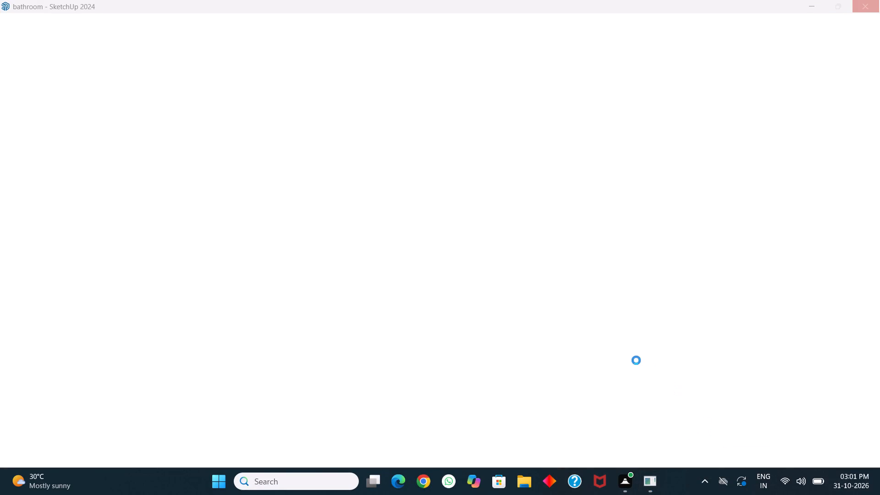
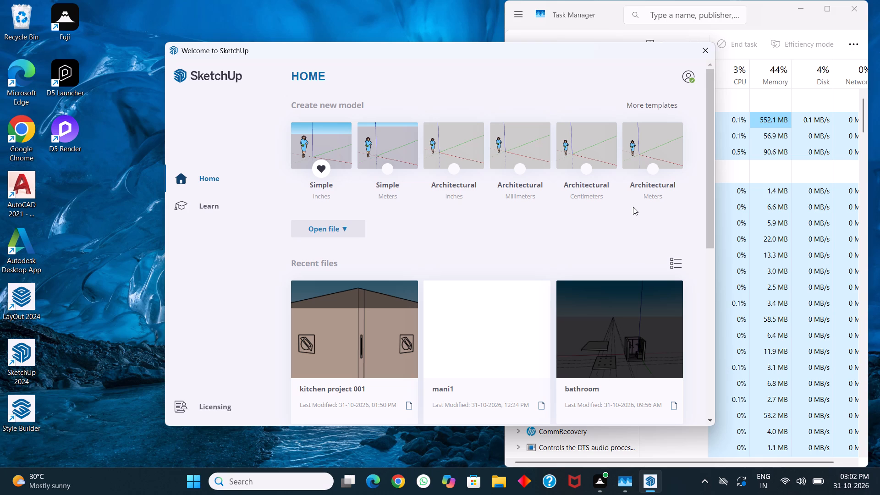
Open the recent bathroom model from the welcome window.
click(624, 337)
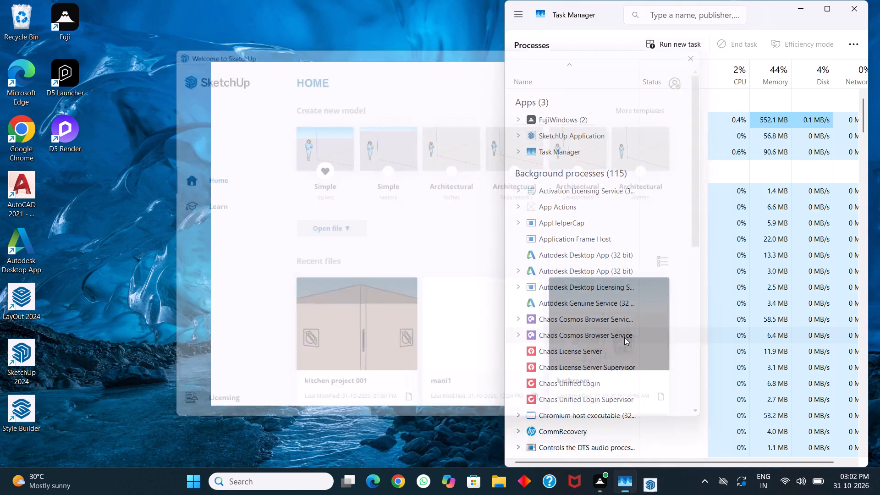
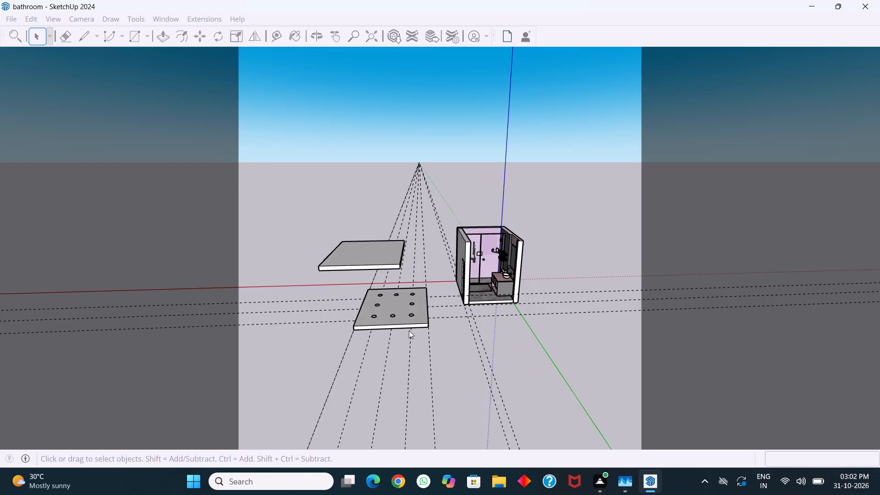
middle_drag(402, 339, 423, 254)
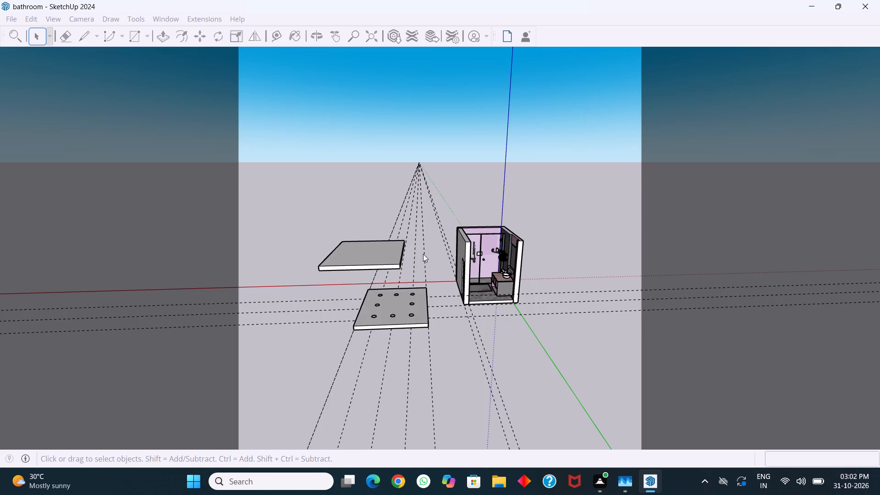
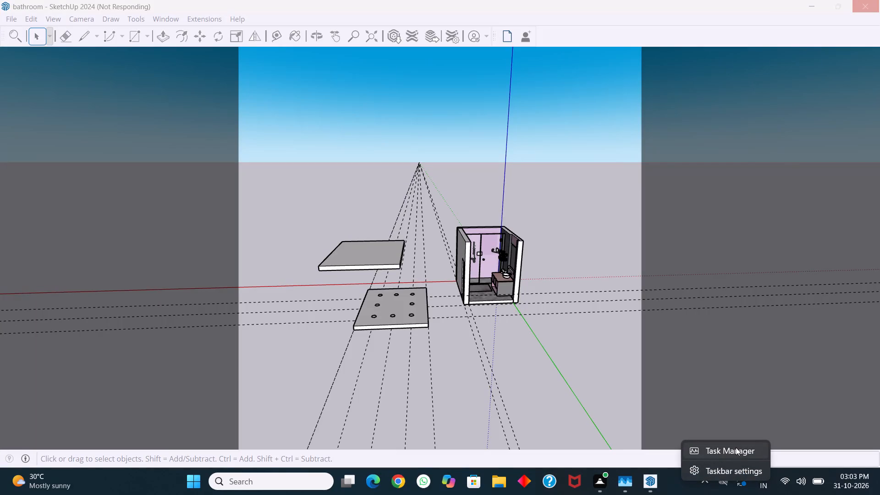
Open Windows Task Manager to deal with the unresponsive SketchUp bathroom session.
click(736, 447)
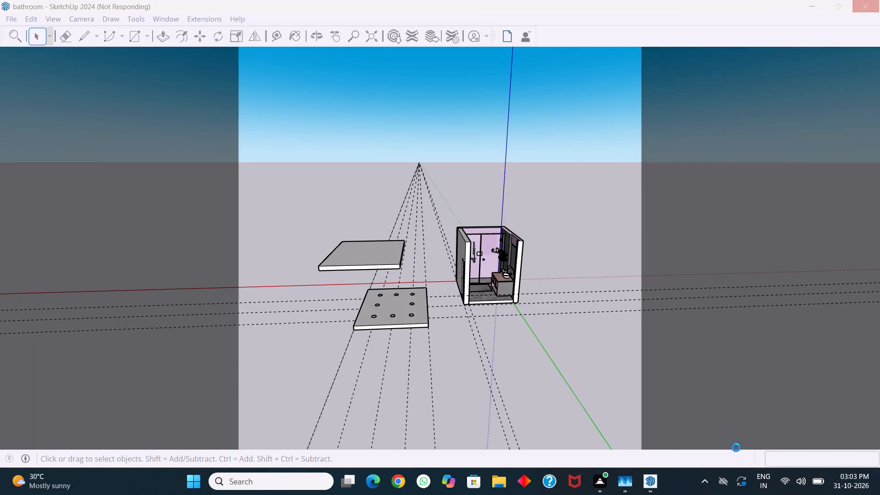
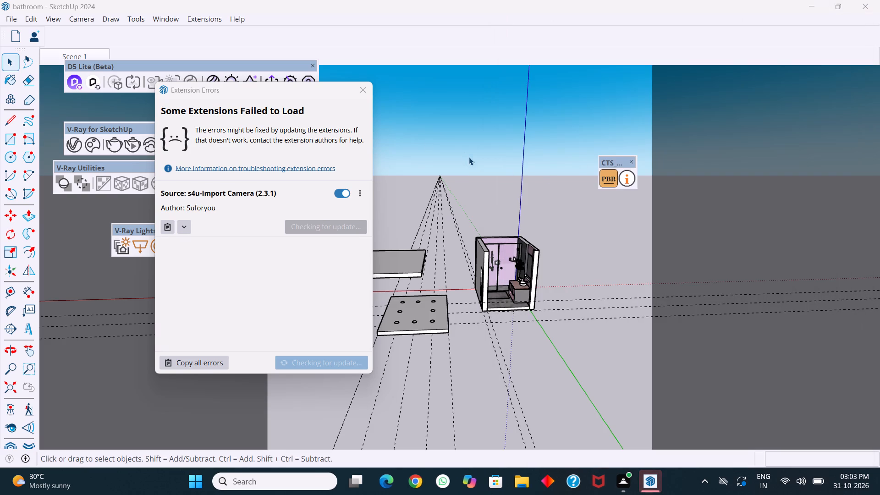
Dismiss the report about extensions that failed to load.
click(358, 89)
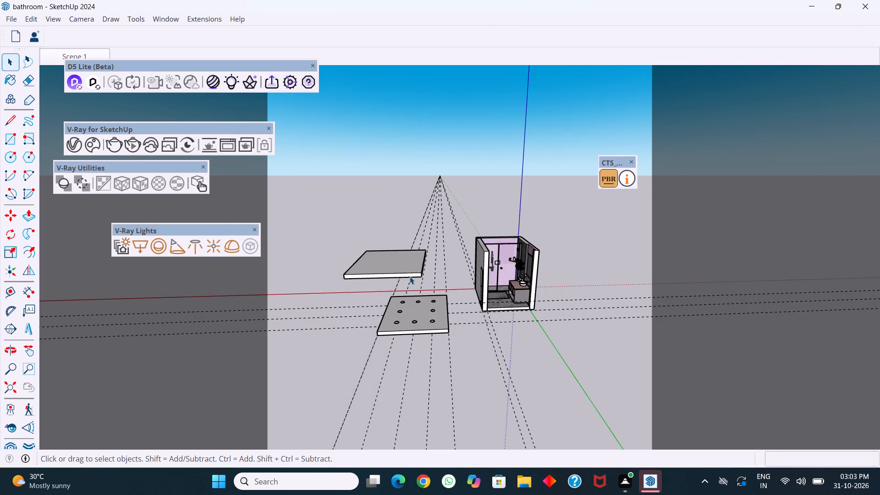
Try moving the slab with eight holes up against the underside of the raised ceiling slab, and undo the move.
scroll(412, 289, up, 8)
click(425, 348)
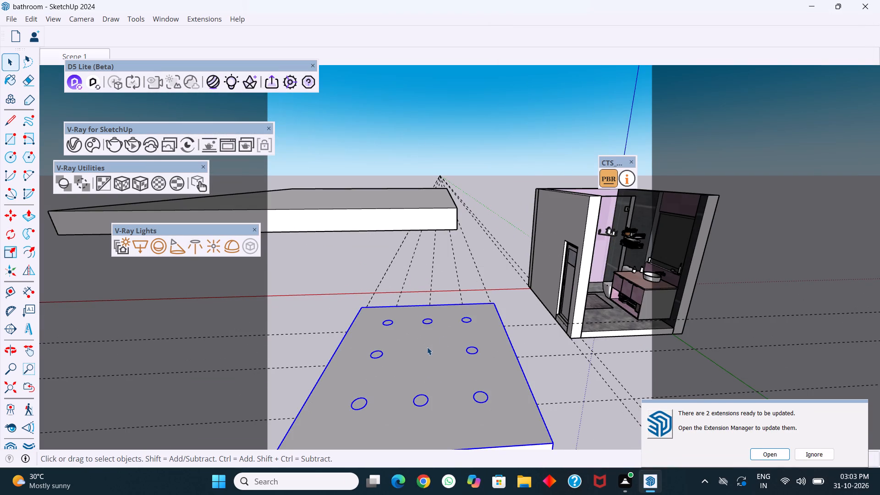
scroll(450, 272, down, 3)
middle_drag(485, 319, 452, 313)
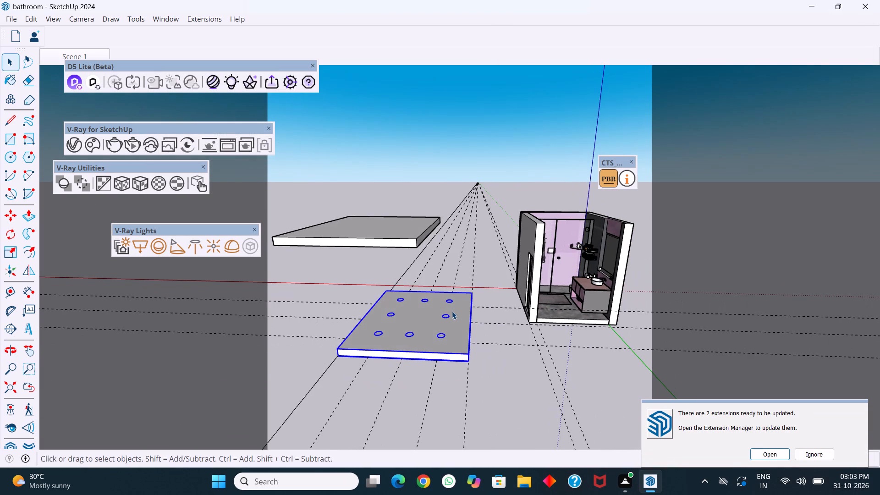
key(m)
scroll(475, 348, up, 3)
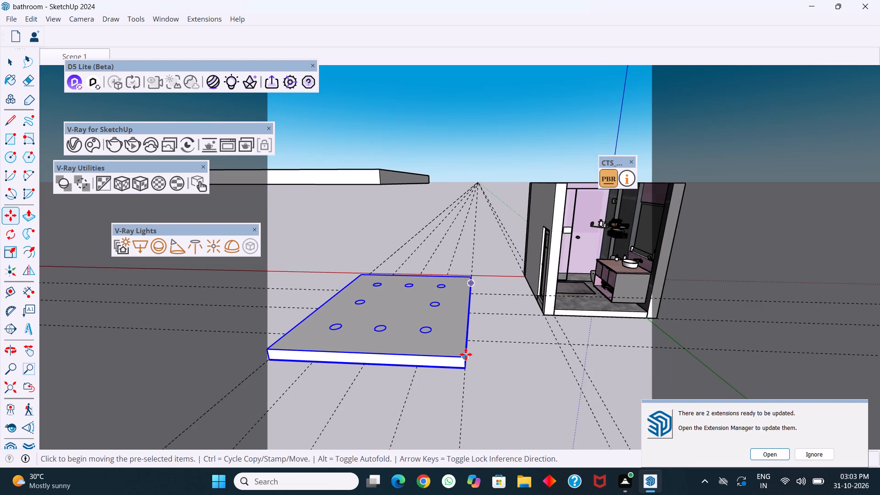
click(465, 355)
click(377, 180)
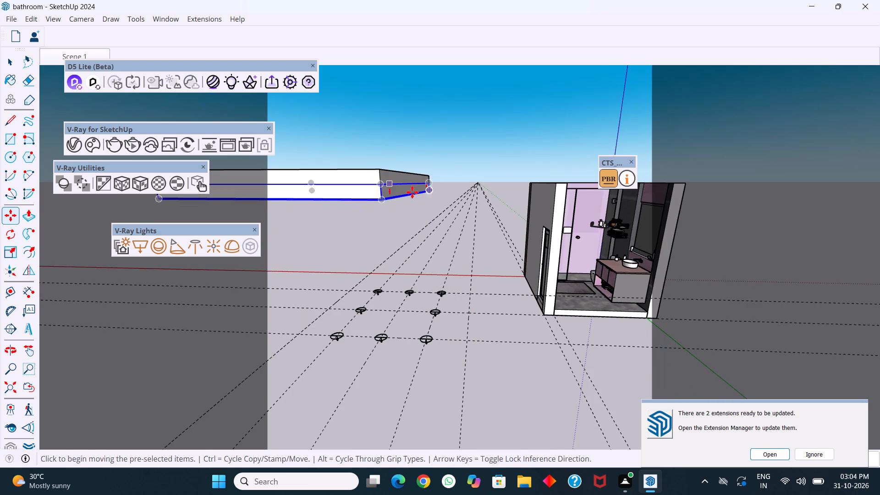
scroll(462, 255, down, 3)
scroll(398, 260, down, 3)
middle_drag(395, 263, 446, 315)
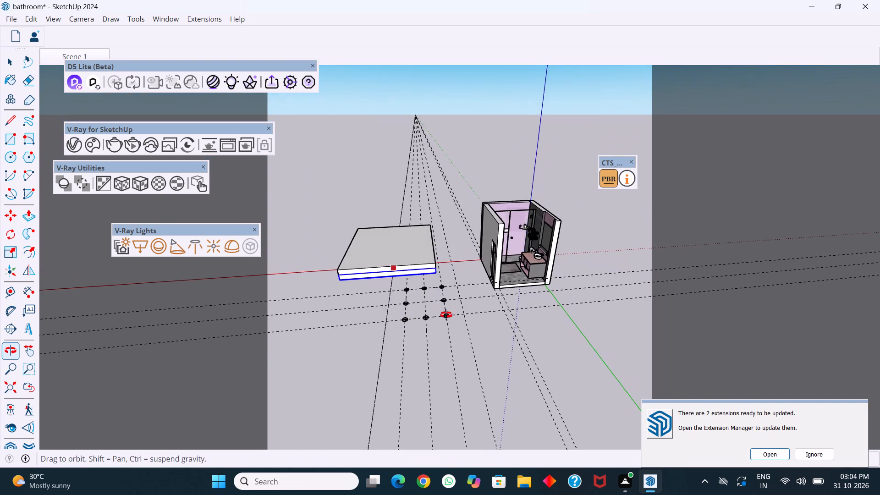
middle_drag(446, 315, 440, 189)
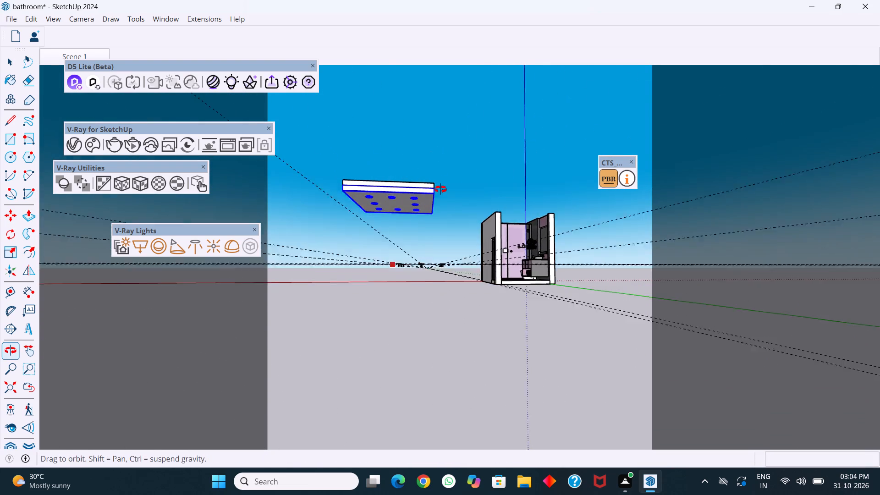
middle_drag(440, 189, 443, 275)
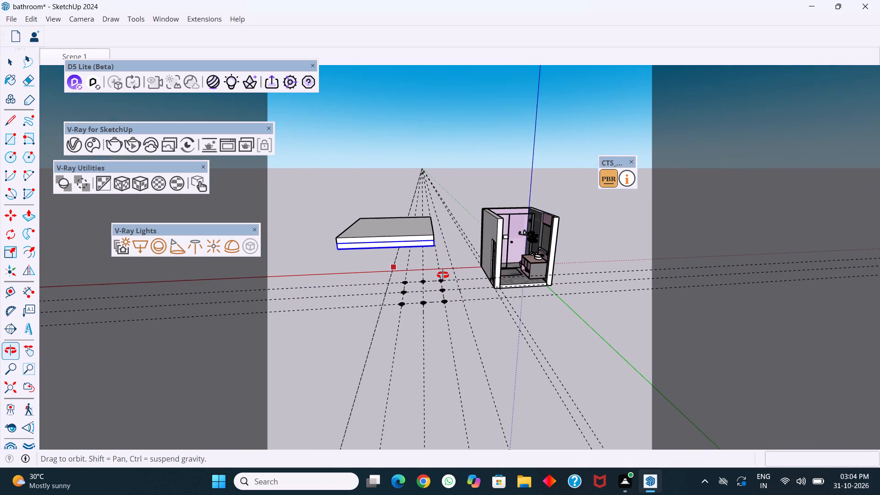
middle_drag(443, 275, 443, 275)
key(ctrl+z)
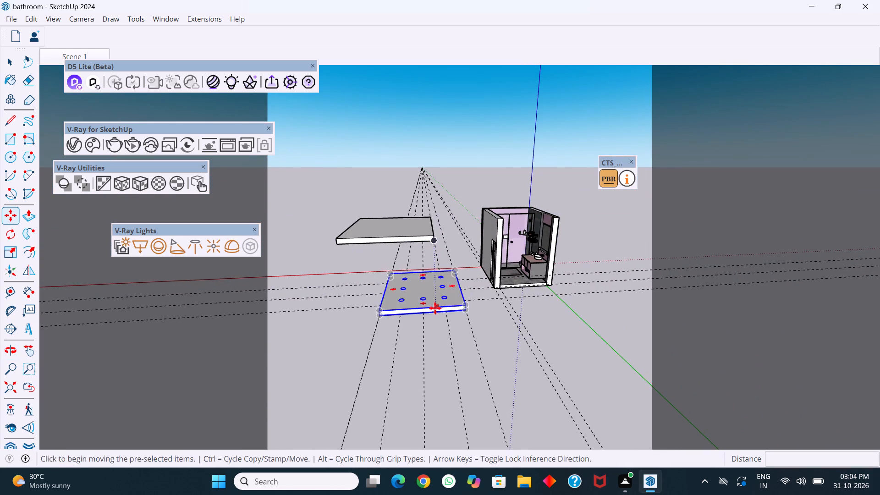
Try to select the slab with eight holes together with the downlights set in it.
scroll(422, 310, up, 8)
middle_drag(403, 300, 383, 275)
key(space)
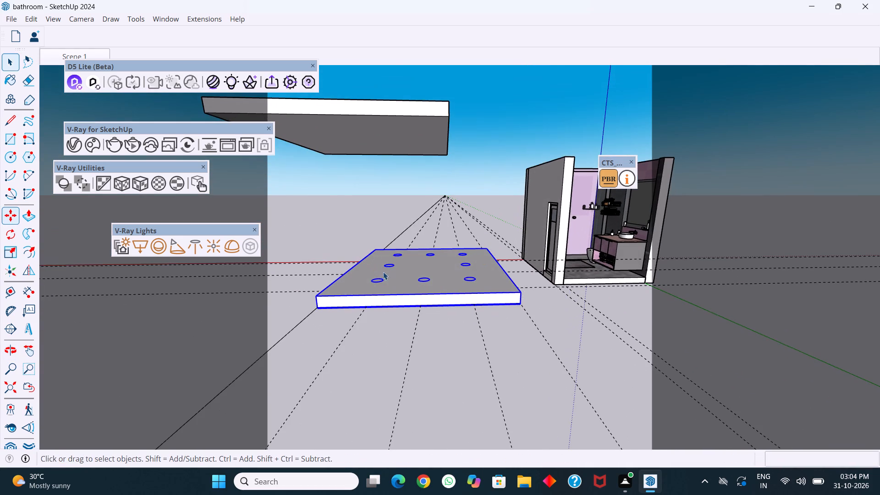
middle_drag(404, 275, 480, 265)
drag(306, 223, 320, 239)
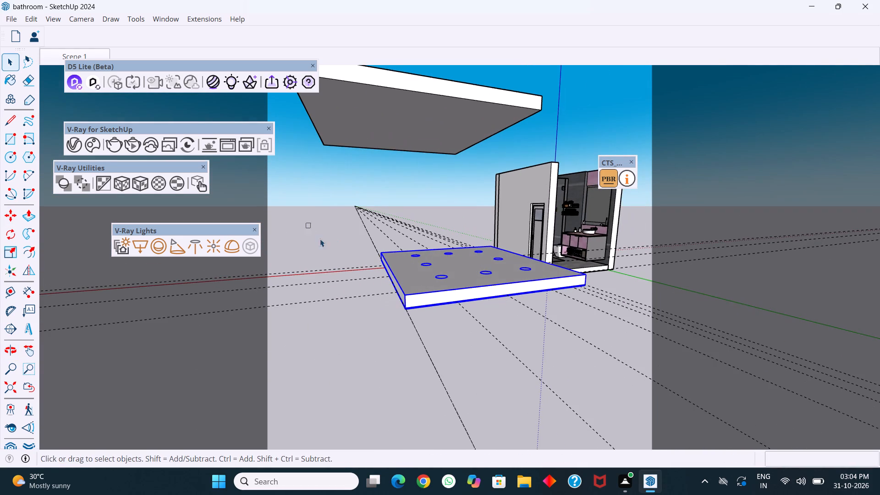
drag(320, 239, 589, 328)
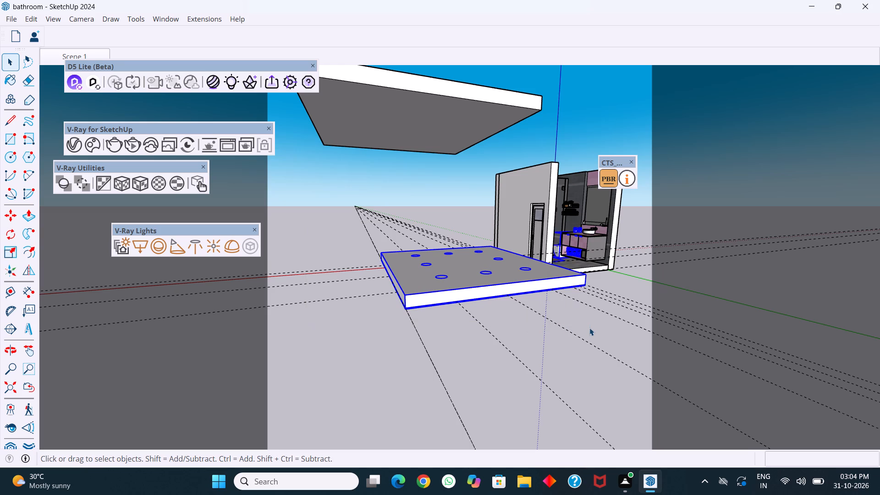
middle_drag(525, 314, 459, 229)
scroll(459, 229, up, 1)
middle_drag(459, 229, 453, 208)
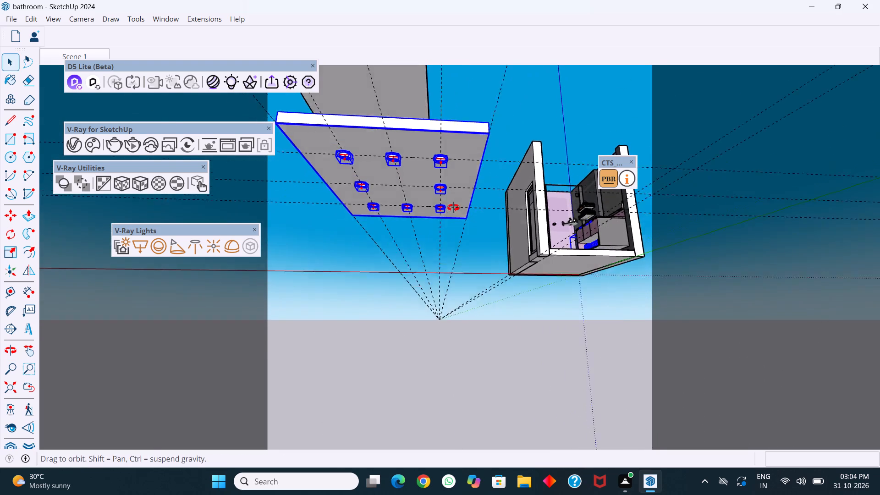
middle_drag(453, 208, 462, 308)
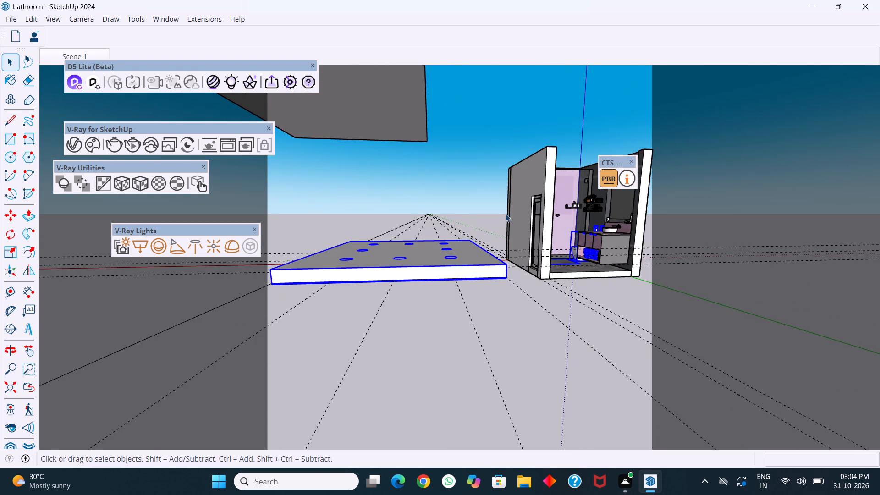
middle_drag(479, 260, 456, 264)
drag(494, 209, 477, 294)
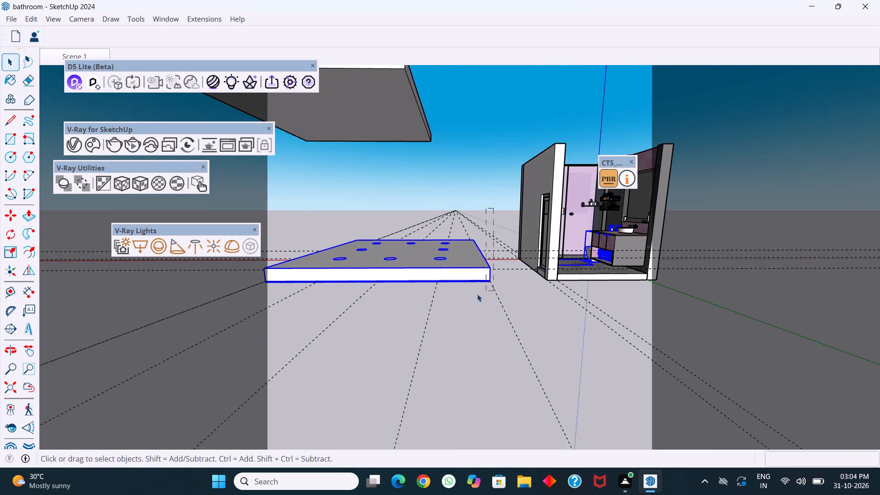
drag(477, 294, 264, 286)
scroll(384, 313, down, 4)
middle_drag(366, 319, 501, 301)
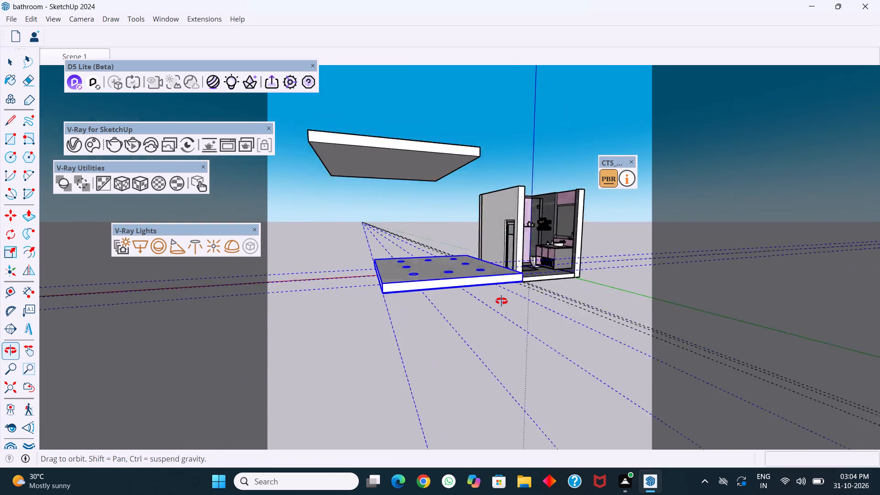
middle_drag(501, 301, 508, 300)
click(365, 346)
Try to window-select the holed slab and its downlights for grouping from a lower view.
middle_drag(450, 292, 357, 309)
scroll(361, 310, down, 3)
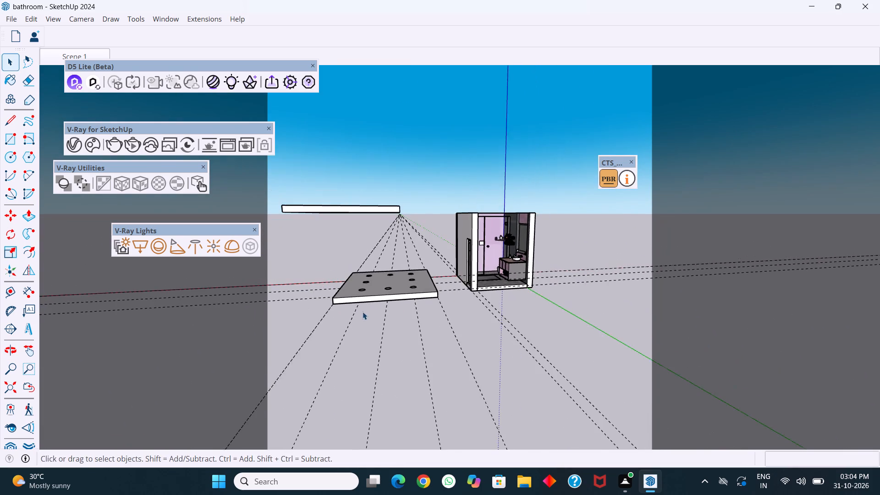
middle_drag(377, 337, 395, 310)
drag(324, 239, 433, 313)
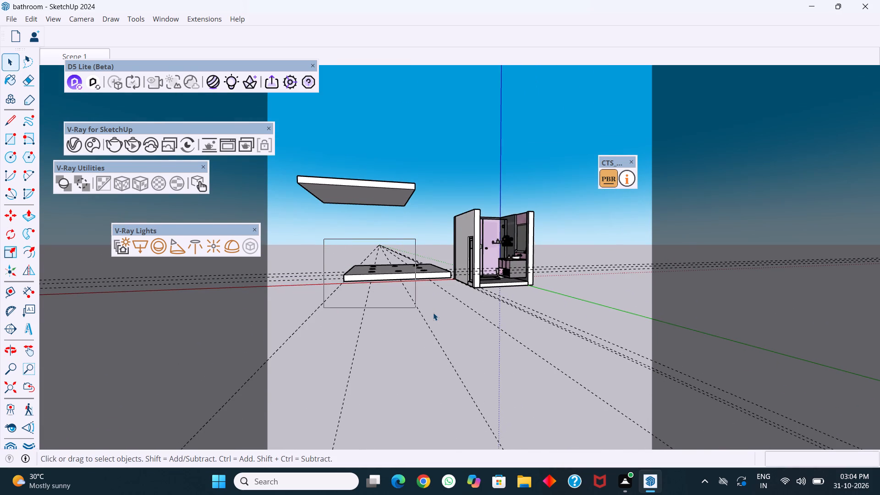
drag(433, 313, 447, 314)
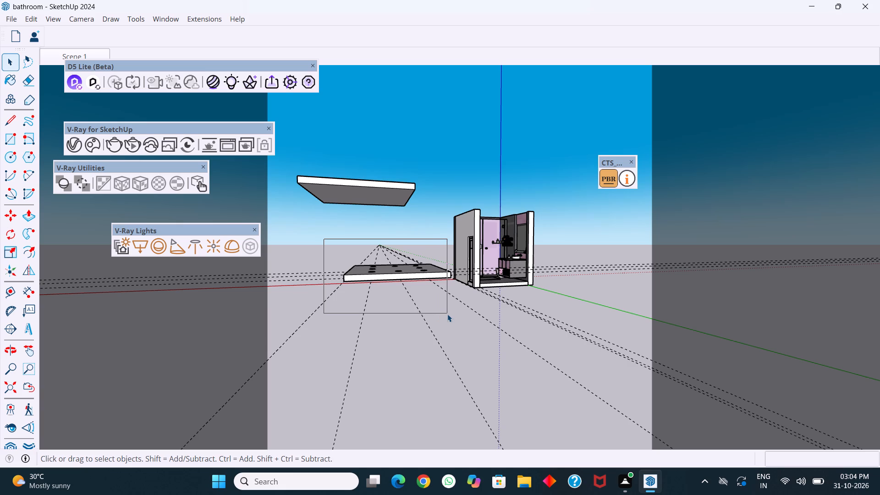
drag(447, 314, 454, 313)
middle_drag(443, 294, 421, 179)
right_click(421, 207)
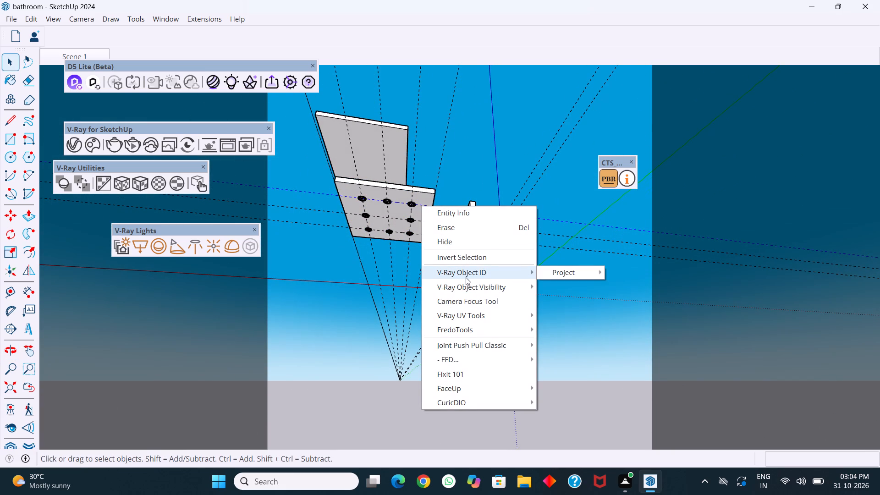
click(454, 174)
Select the slab with eight holes together with its downlights and make them one group.
middle_drag(418, 197, 421, 316)
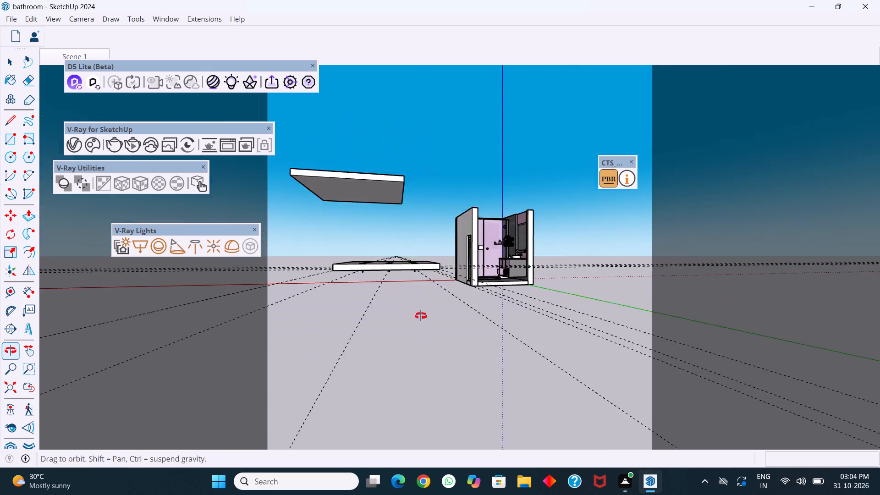
middle_drag(421, 316, 401, 322)
middle_drag(338, 249, 367, 248)
drag(327, 247, 359, 291)
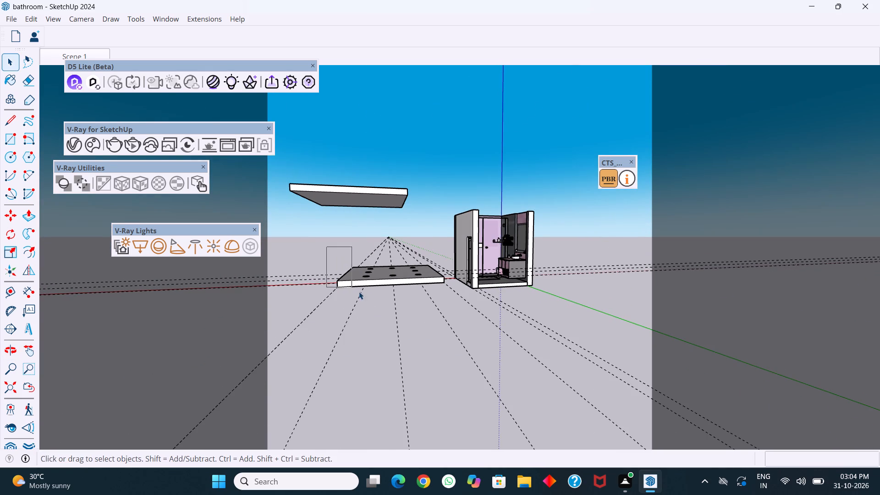
drag(359, 291, 447, 297)
right_click(414, 272)
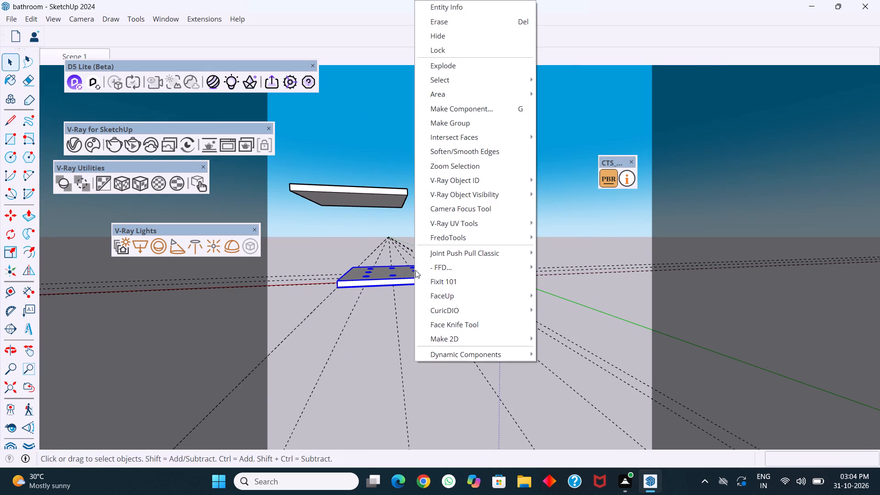
click(456, 126)
Move the grouped slab and downlights up about 7' 5" from its corner to sit directly beneath the raised ceiling slab.
middle_drag(448, 299, 434, 254)
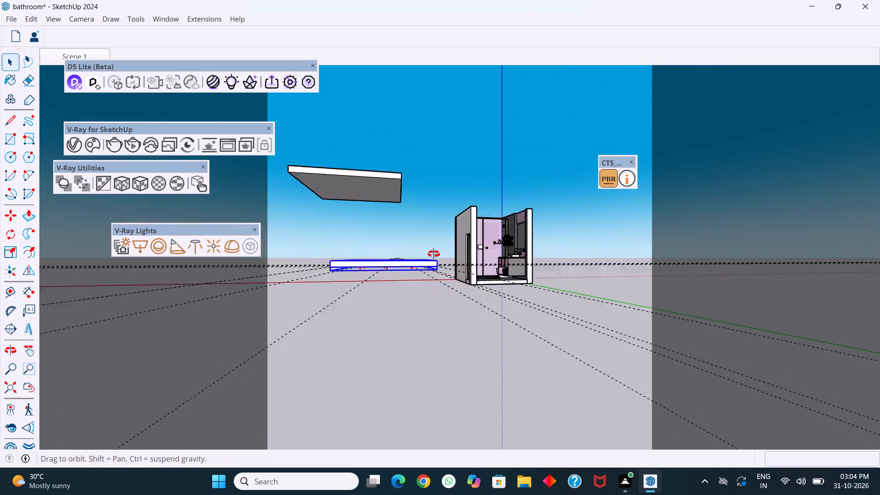
middle_drag(434, 254, 445, 319)
scroll(352, 313, up, 1)
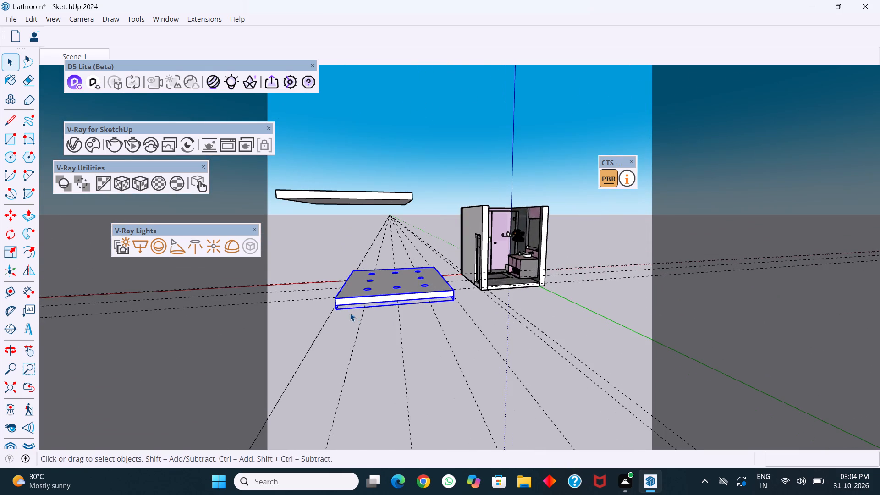
key(m)
scroll(457, 291, up, 4)
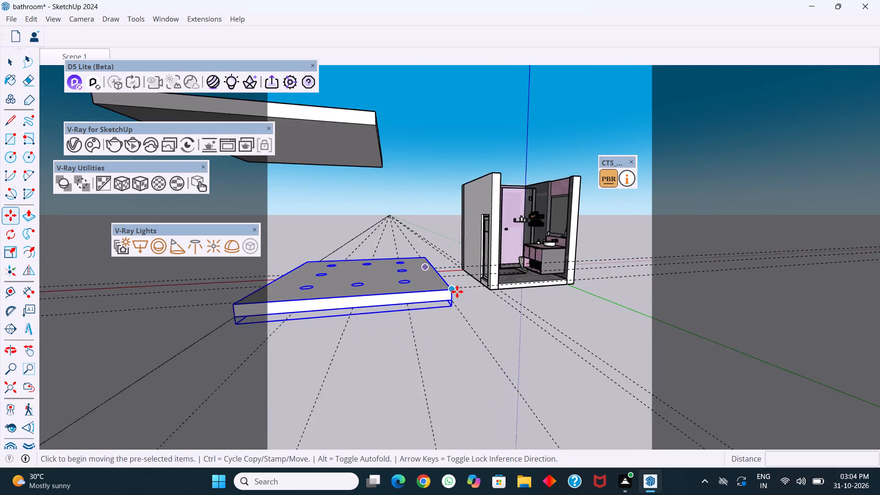
scroll(457, 291, up, 2)
click(445, 286)
scroll(462, 272, down, 10)
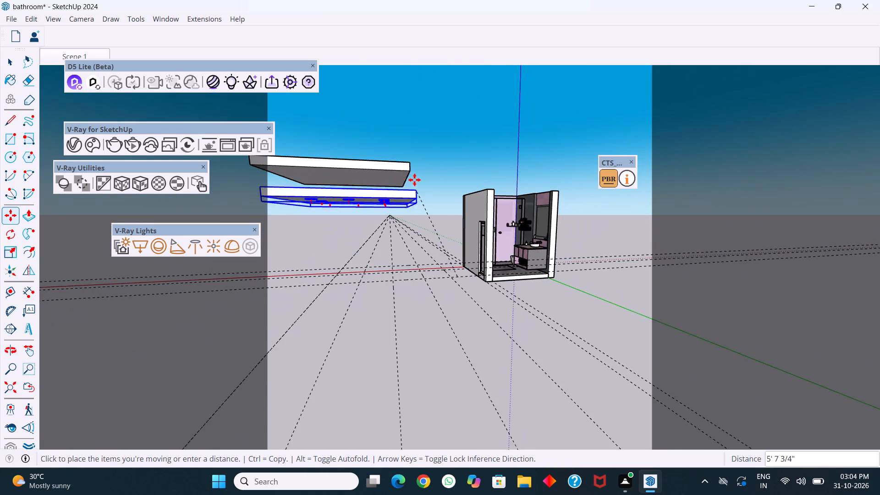
scroll(412, 174, up, 4)
drag(409, 168, 418, 175)
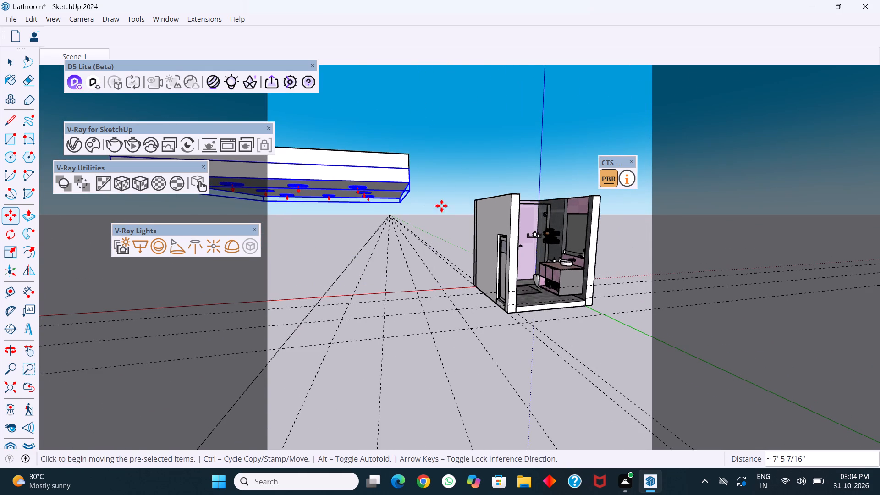
scroll(440, 210, down, 8)
middle_drag(433, 226, 439, 282)
middle_drag(412, 264, 398, 308)
scroll(430, 302, up, 1)
middle_drag(431, 301, 430, 313)
key(space)
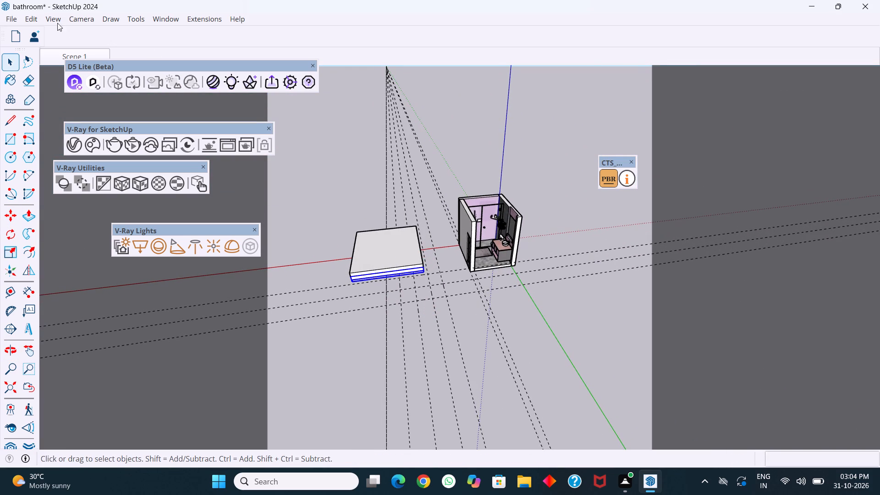
Delete all the guide lines in the model.
click(30, 16)
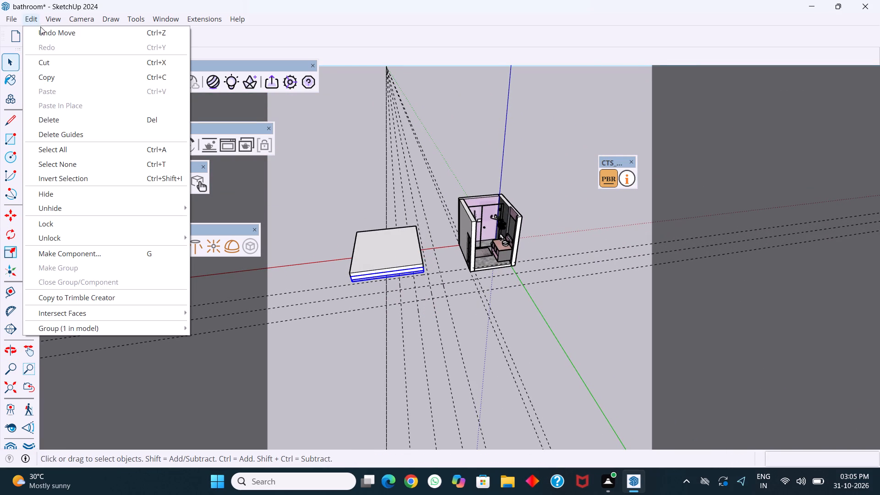
click(96, 132)
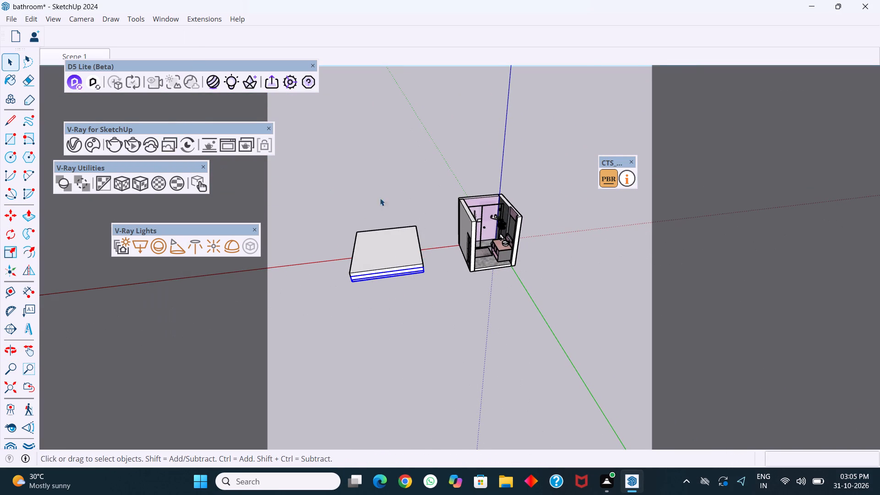
Select the raised ceiling slab and the downlight slab beneath it and combine them into one group.
drag(436, 204, 337, 290)
right_click(357, 255)
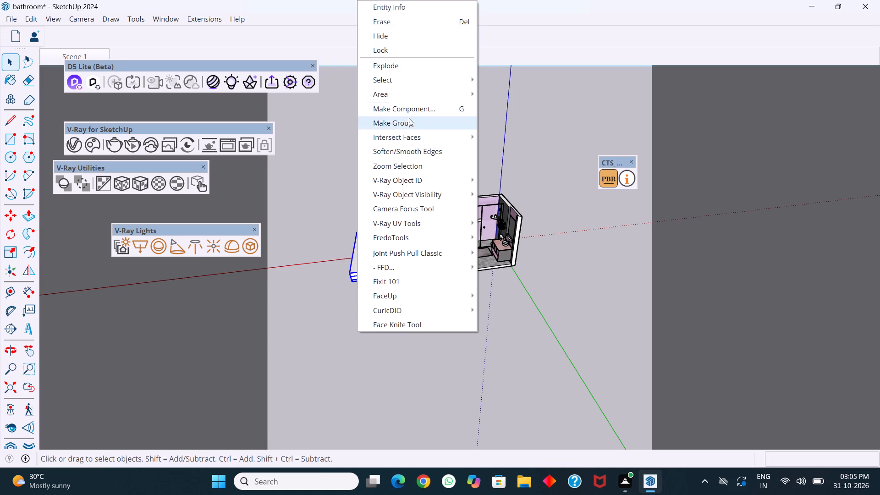
click(410, 125)
Move the combined ceiling group about 20' from its top corner onto the bathroom's top front corner on the vanity side.
middle_drag(425, 271, 416, 231)
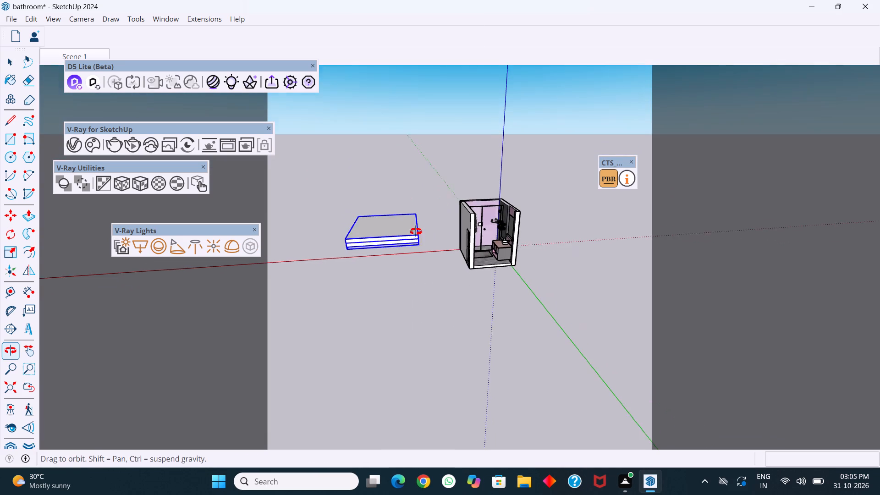
middle_drag(416, 231, 412, 235)
key(m)
scroll(416, 249, up, 12)
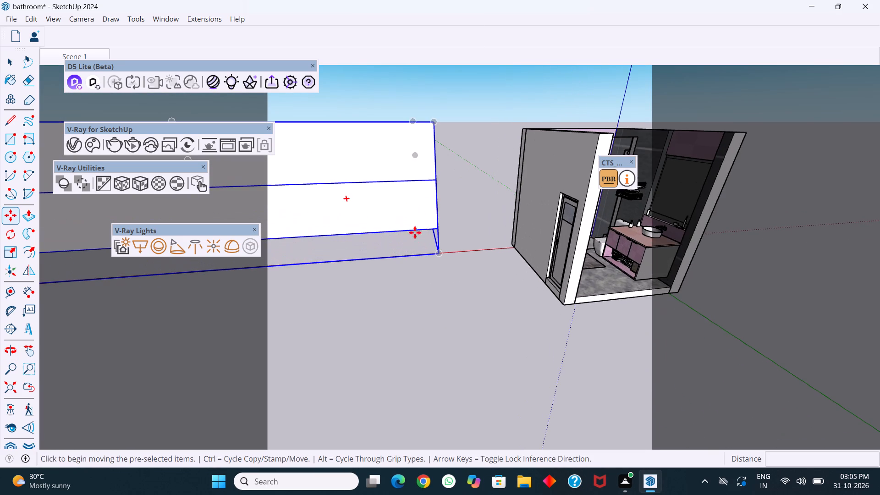
middle_drag(428, 148, 428, 173)
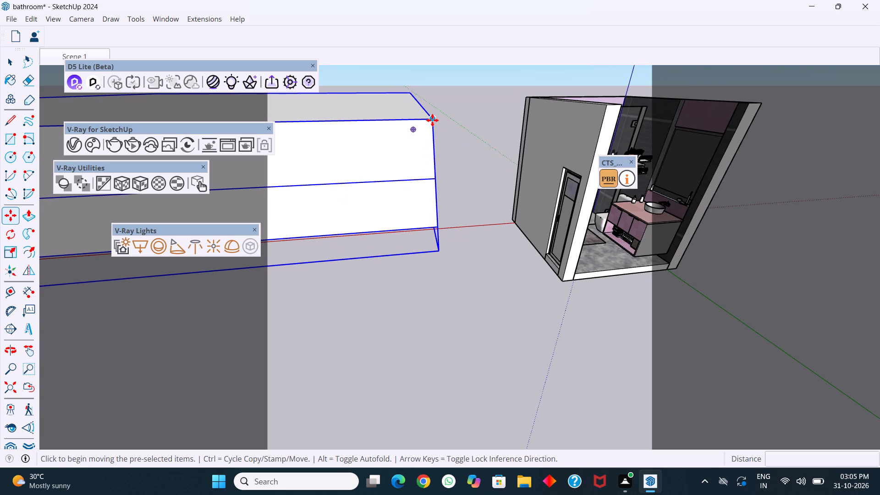
click(432, 120)
scroll(384, 219, down, 14)
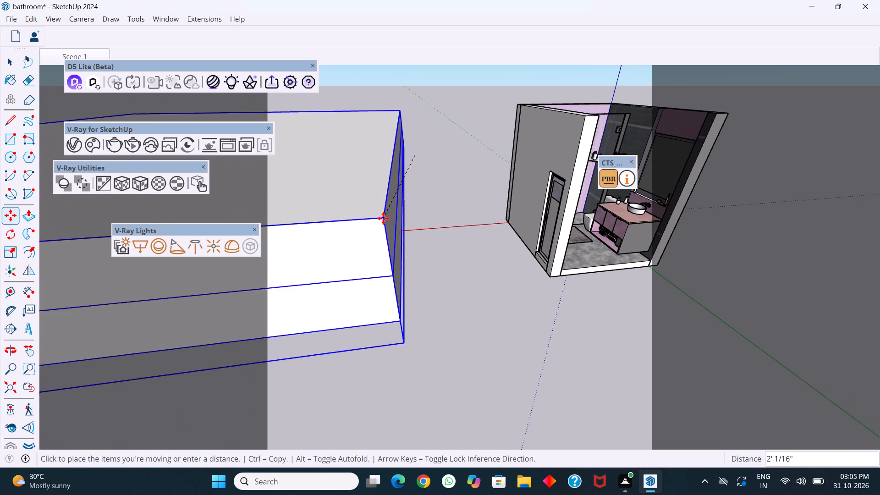
scroll(383, 218, down, 20)
scroll(383, 218, down, 5)
middle_drag(519, 184, 494, 194)
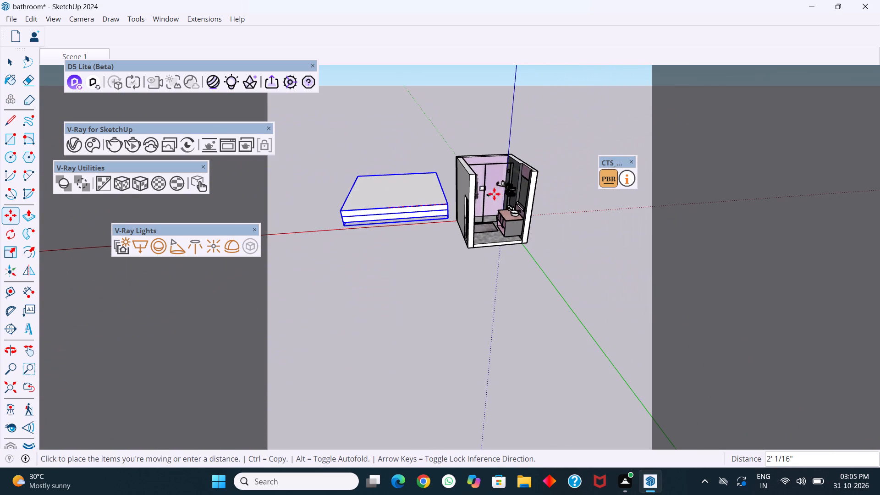
middle_drag(494, 194, 457, 205)
middle_drag(524, 171, 462, 178)
scroll(510, 176, up, 12)
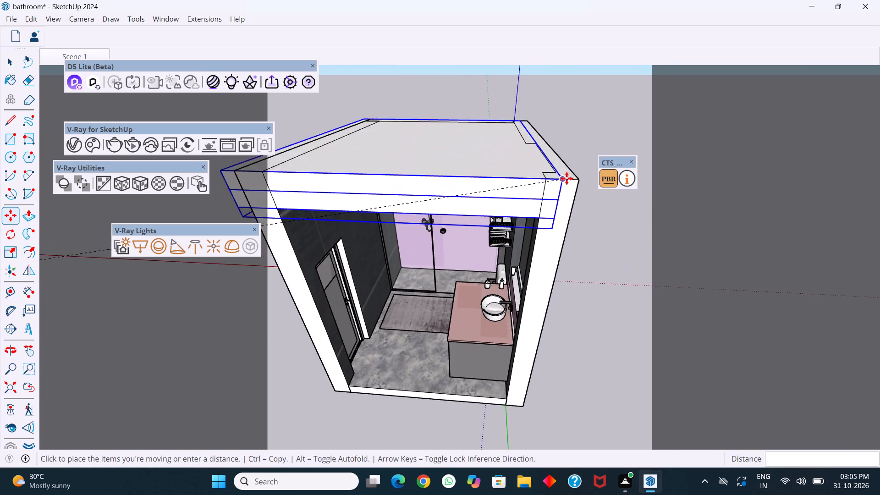
scroll(566, 178, up, 7)
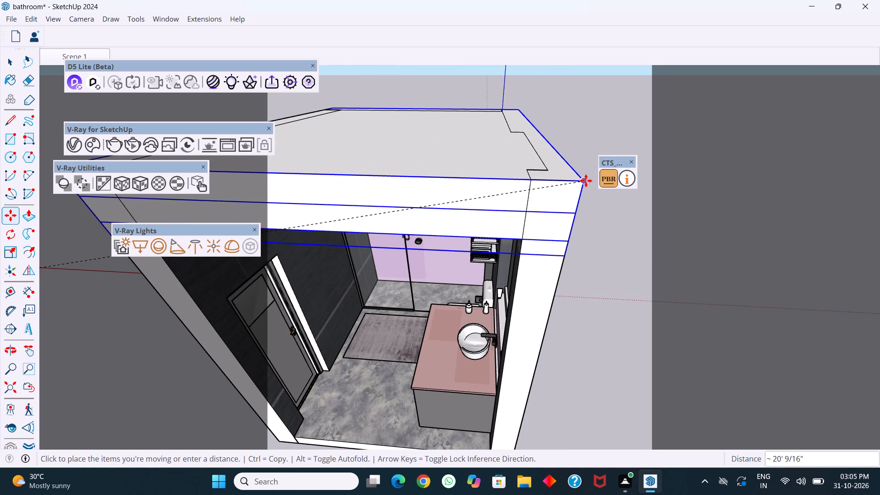
click(586, 182)
Raise the ceiling group about 5 1/8" so the underside of its upper slab rests on the tops of the walls.
scroll(530, 189, down, 3)
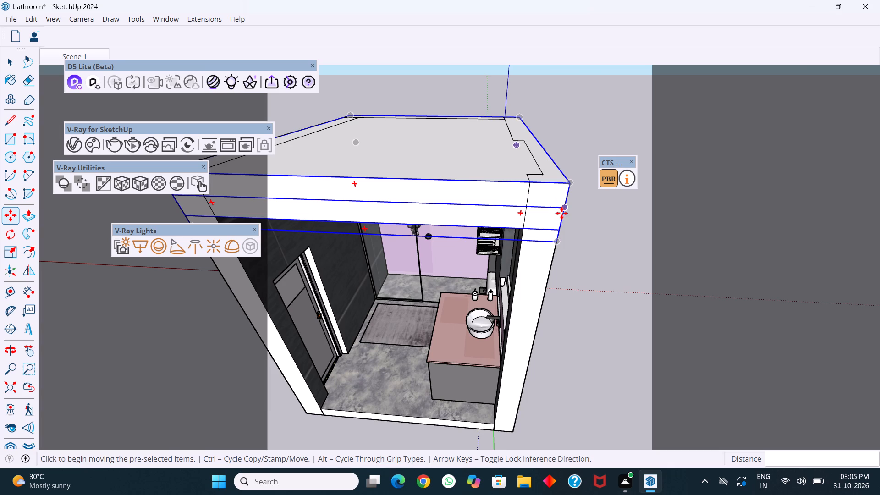
scroll(567, 205, up, 1)
click(564, 207)
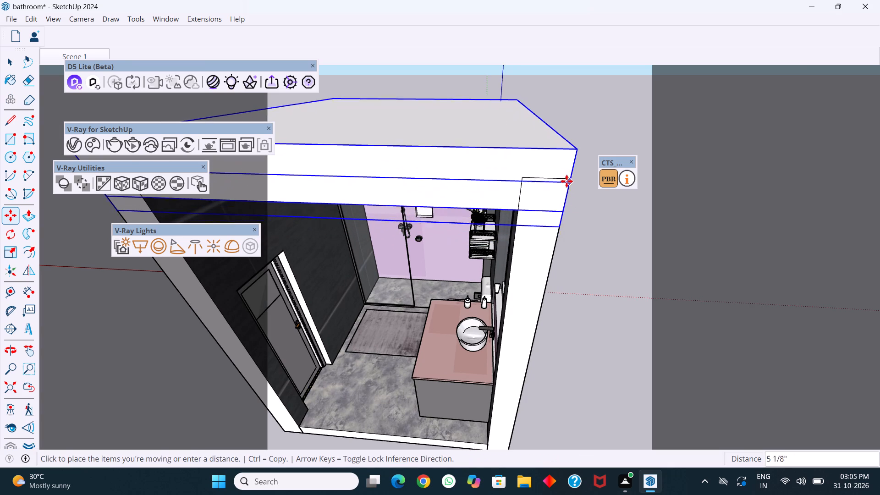
click(570, 178)
scroll(570, 188, down, 3)
middle_drag(541, 217, 436, 215)
middle_drag(495, 214, 424, 205)
key(space)
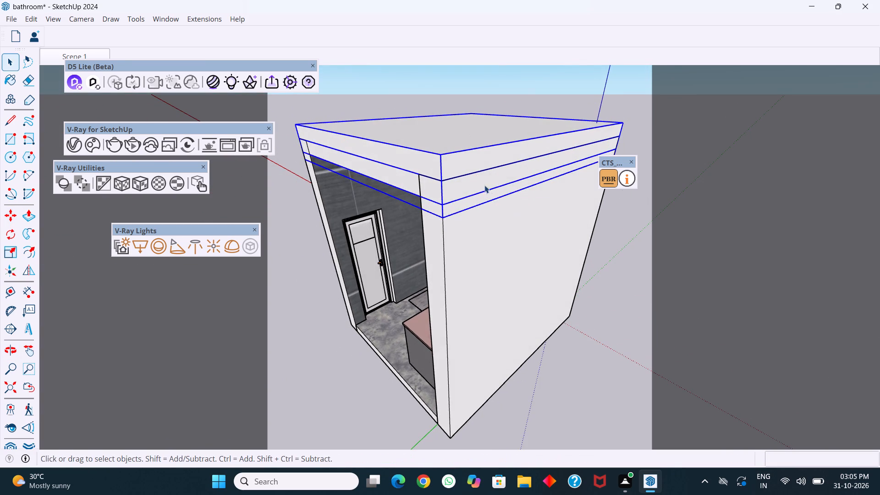
Inside the nested ceiling groups, push the downlight slab's vanity-side face in 9" to the inner edge of the wall.
double_click(484, 184)
click(481, 182)
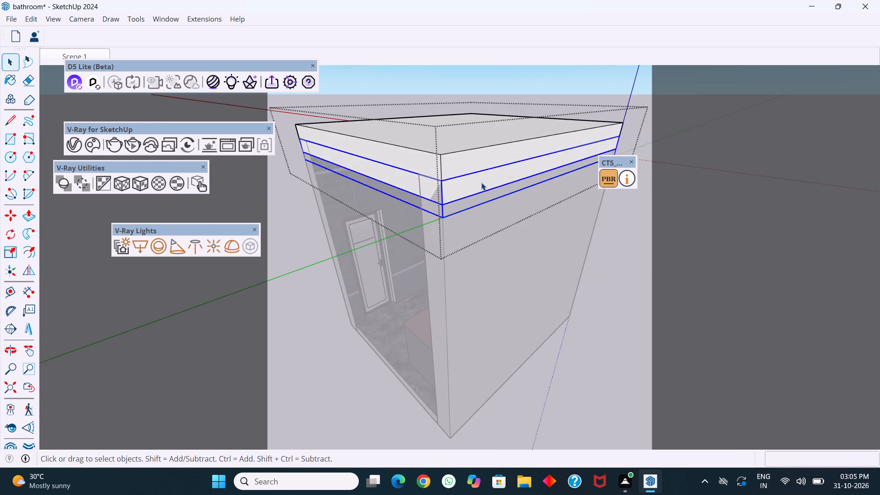
double_click(481, 182)
click(481, 182)
double_click(480, 182)
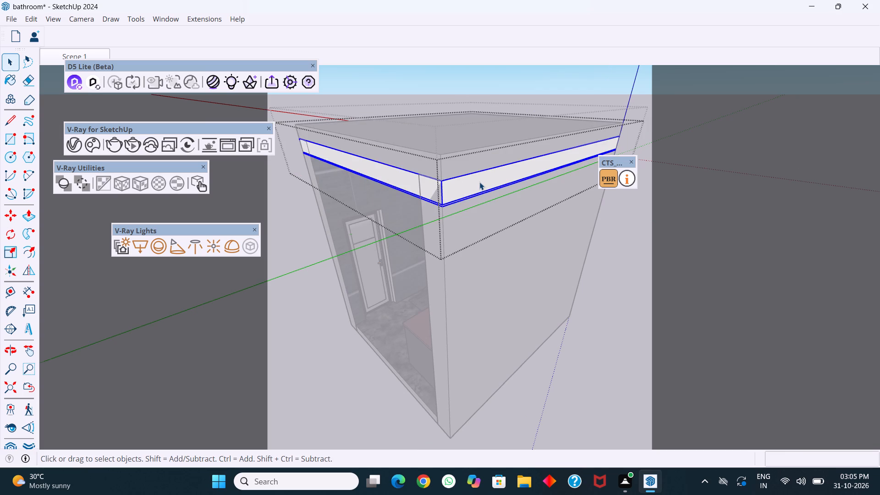
click(472, 179)
key(p)
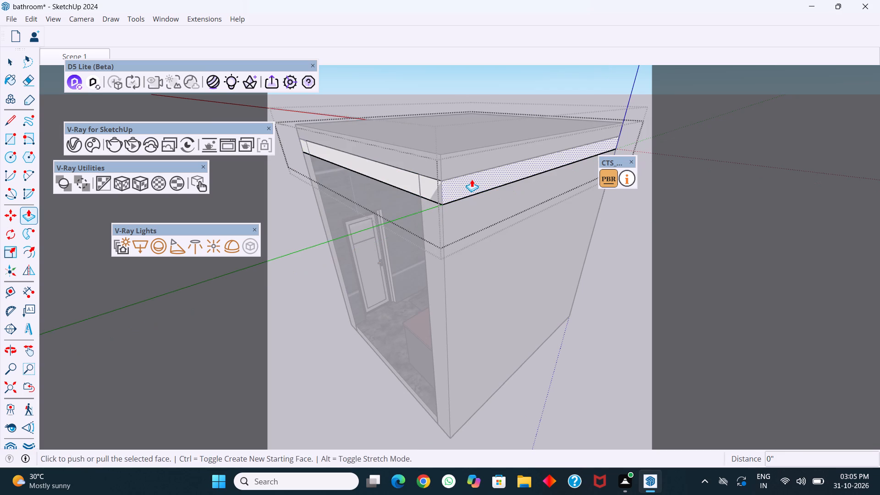
click(472, 179)
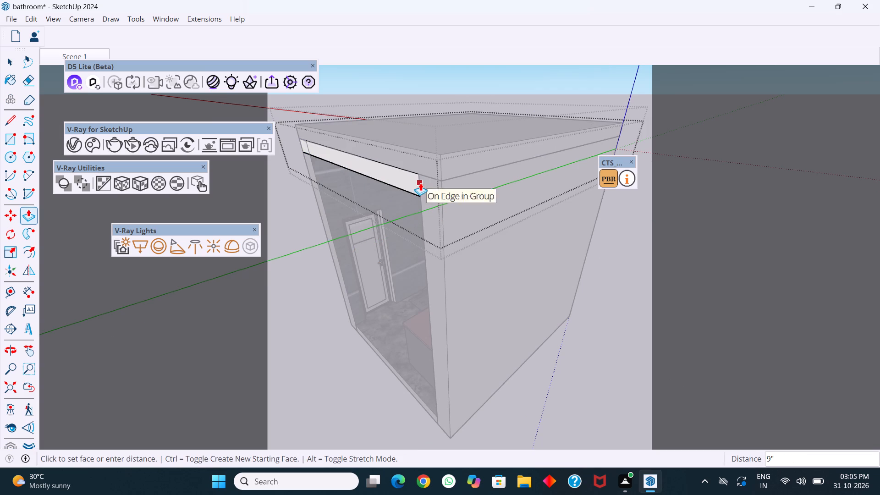
click(420, 183)
Push the downlight slab's face on the door-wall side in 9" to the inner edge of that wall.
scroll(472, 200, down, 3)
middle_drag(413, 219, 505, 209)
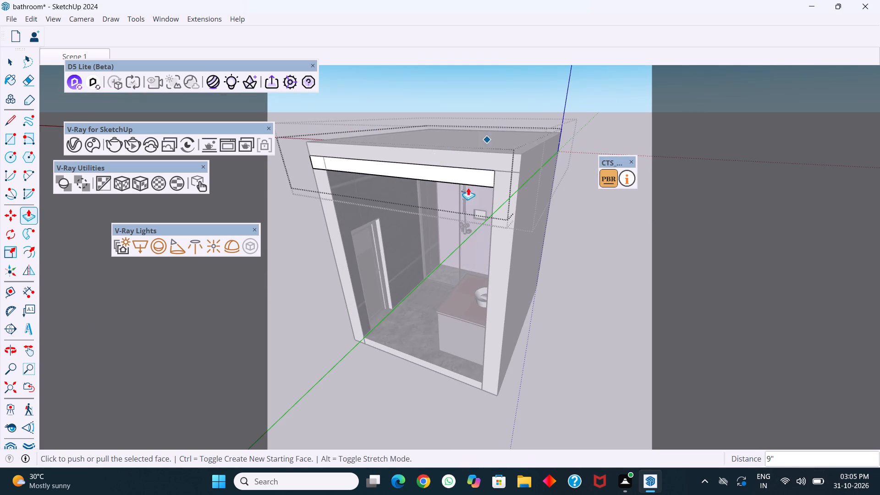
middle_drag(458, 191, 579, 137)
middle_drag(484, 167, 544, 216)
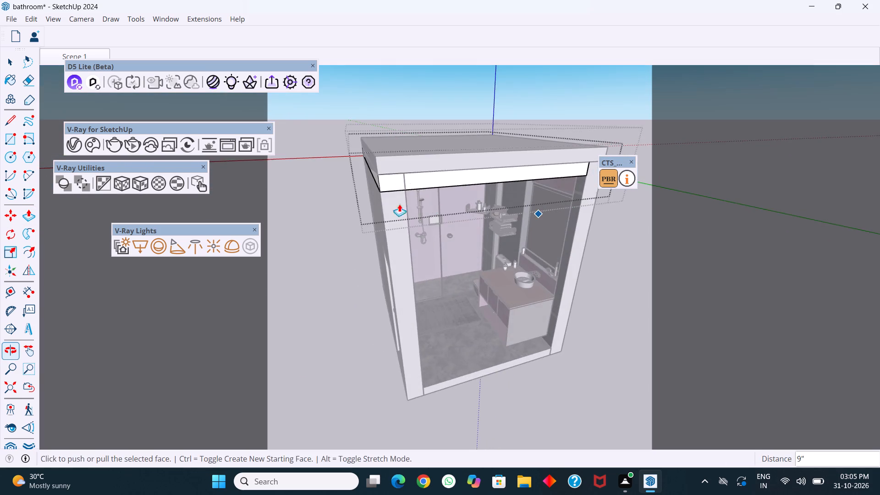
middle_drag(374, 200, 468, 194)
key(space)
click(448, 172)
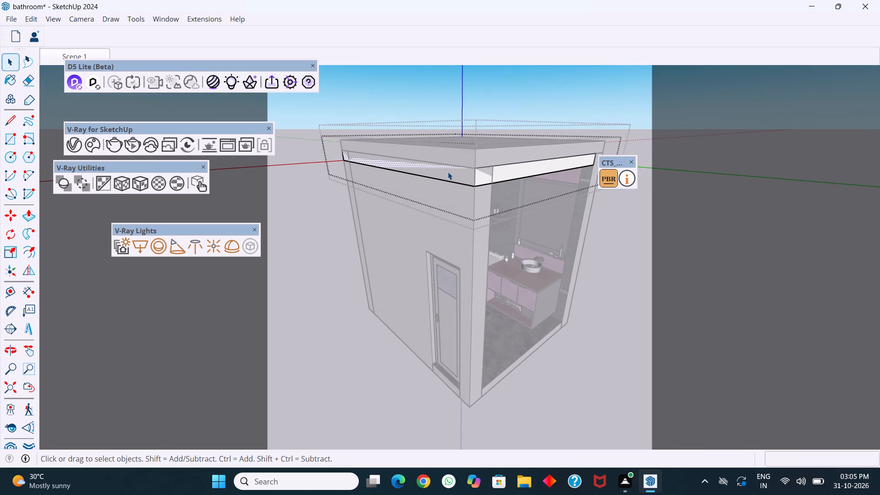
double_click(448, 172)
click(448, 172)
click(442, 172)
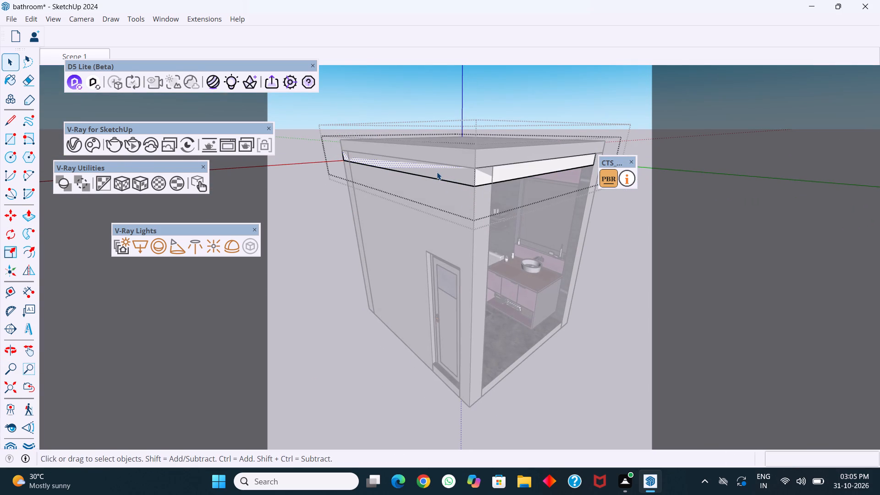
key(p)
click(437, 172)
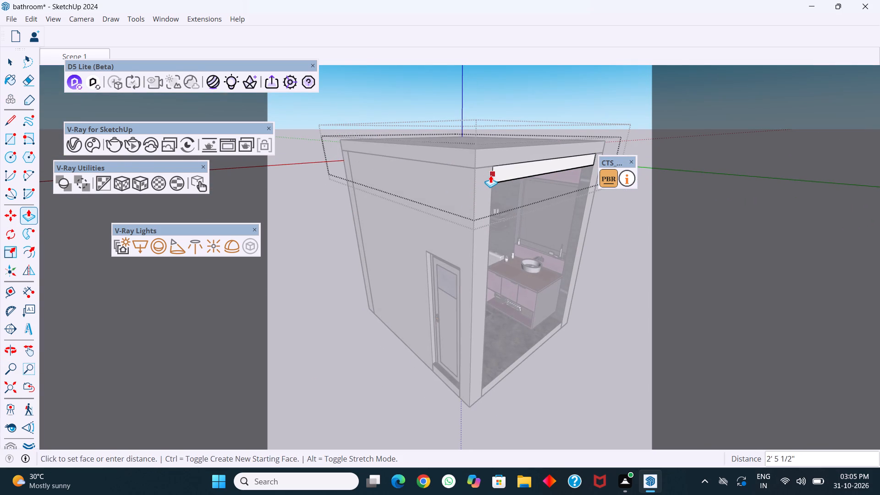
click(493, 176)
Push the downlight slab's rear face in to the inner edge of the back wall and exit all nested groups.
scroll(434, 214, down, 4)
middle_drag(394, 242, 518, 243)
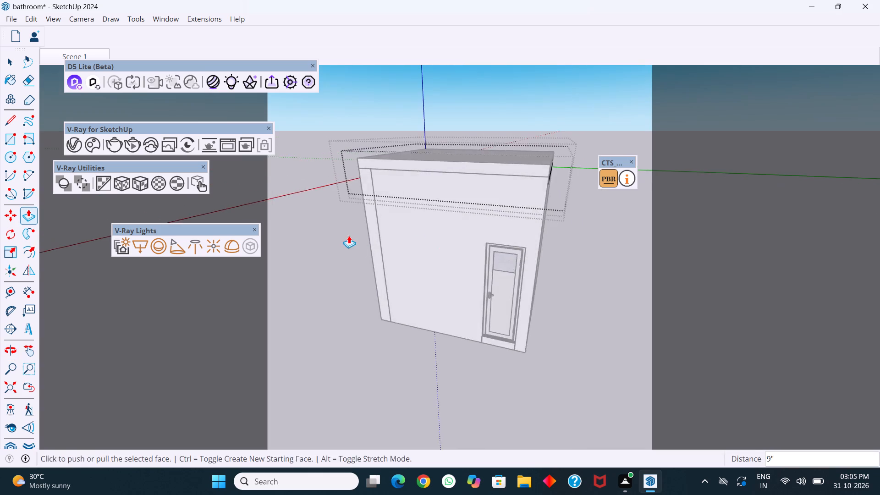
middle_drag(348, 236, 521, 210)
middle_drag(377, 182, 411, 232)
key(space)
middle_drag(422, 185, 475, 175)
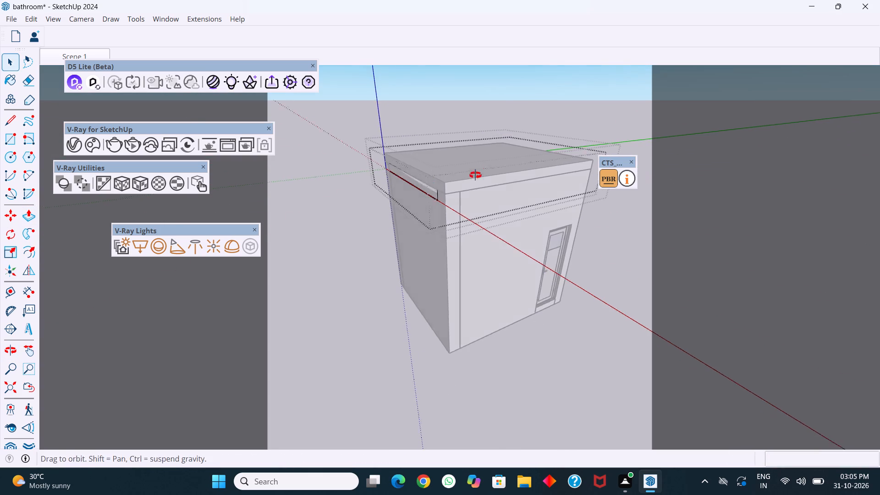
middle_drag(475, 175, 488, 171)
click(431, 179)
click(431, 179)
click(431, 179)
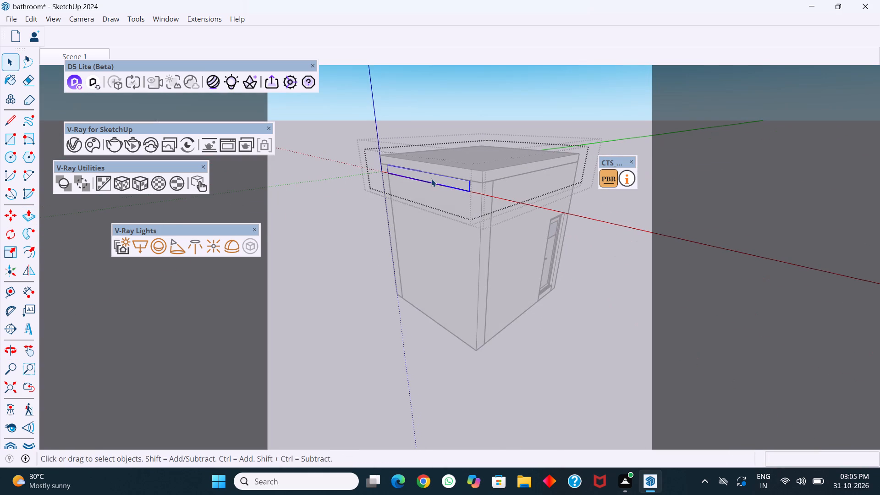
double_click(431, 179)
click(431, 178)
click(431, 178)
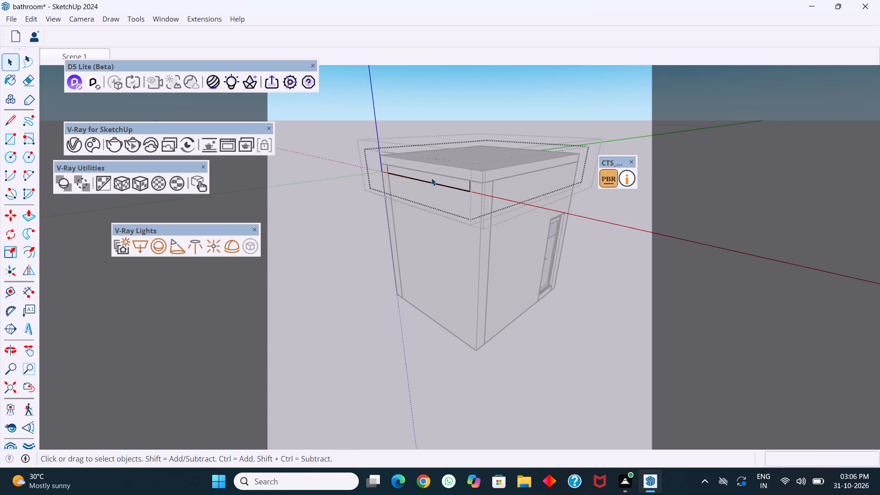
key(p)
click(431, 178)
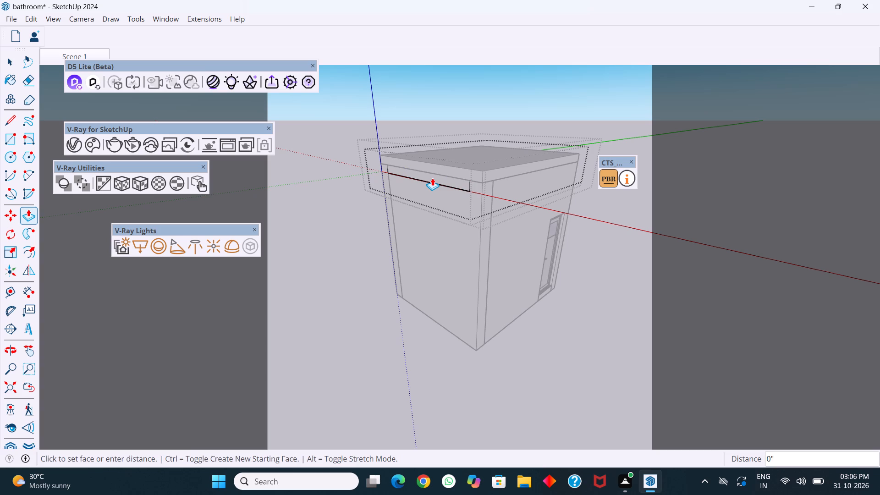
middle_drag(490, 189, 386, 193)
scroll(390, 194, up, 1)
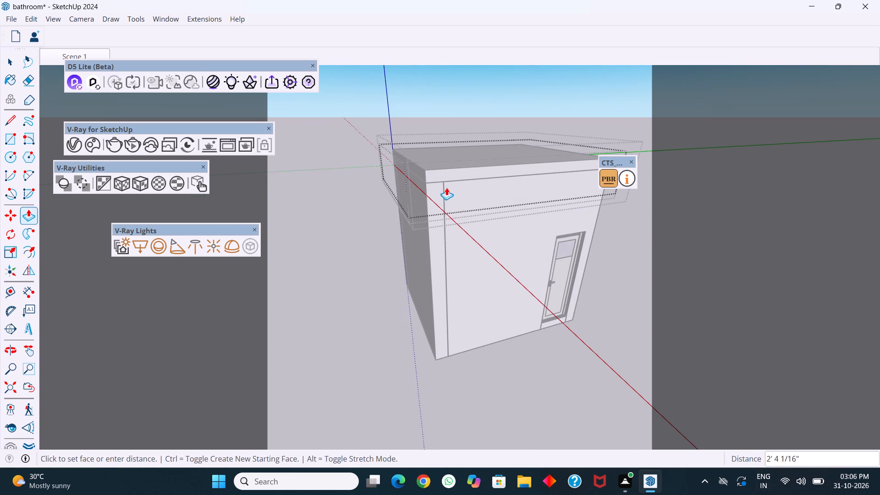
click(445, 189)
key(space)
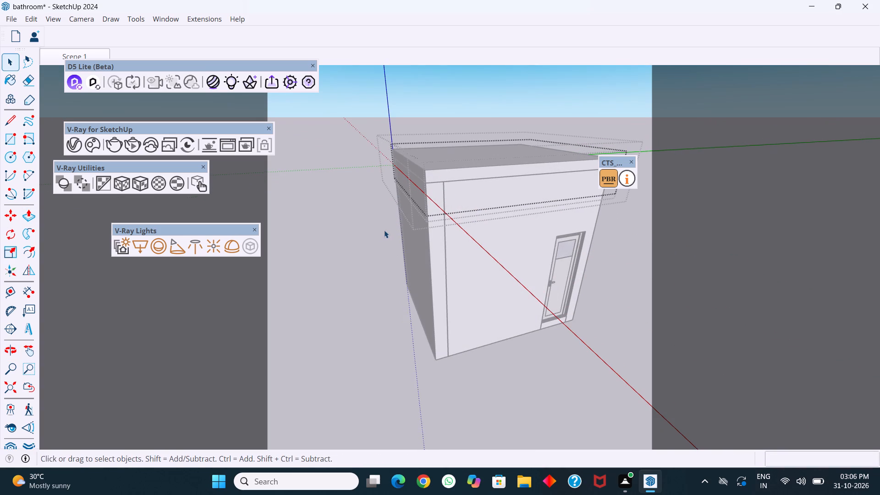
click(379, 232)
click(379, 232)
click(377, 232)
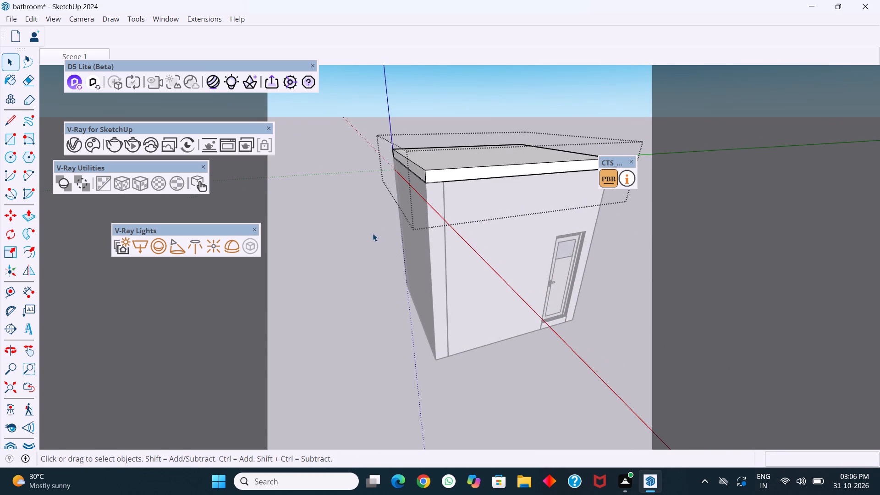
click(372, 233)
Look over the room with its fitted ceiling and restore the saved Scene 1 camera view.
middle_drag(424, 255, 315, 231)
middle_drag(446, 275, 306, 257)
middle_drag(427, 290, 357, 298)
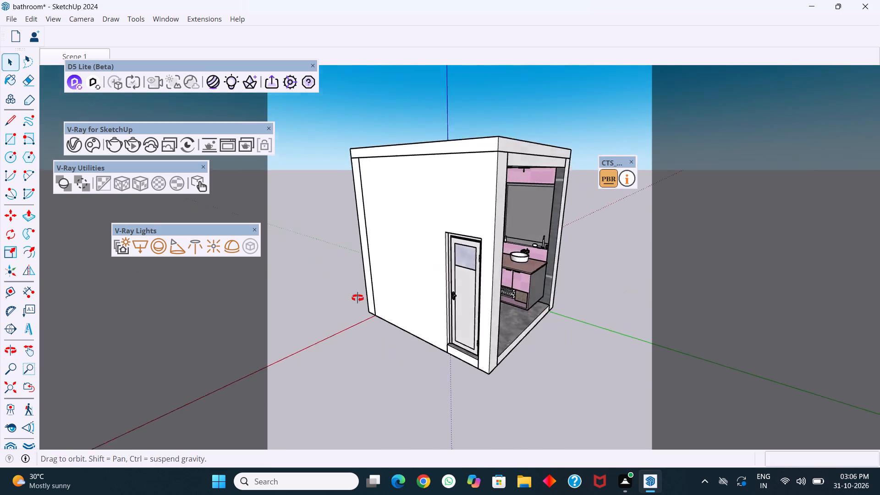
middle_drag(357, 298, 282, 298)
scroll(284, 299, up, 1)
middle_drag(461, 278, 389, 276)
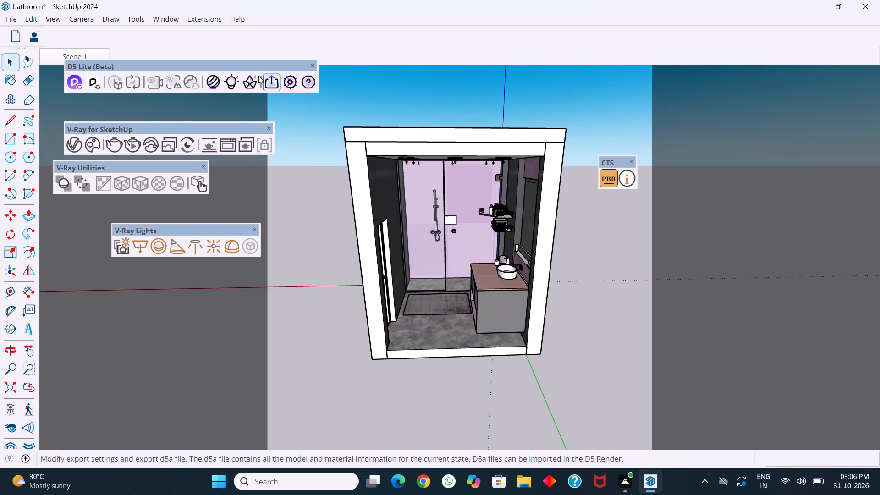
click(71, 52)
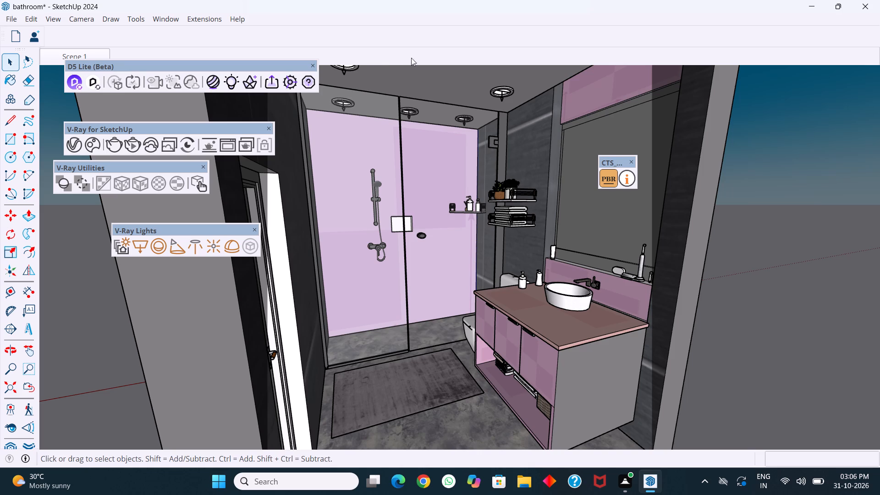
Open the V-Ray Asset Editor and start rendering the bathroom scene.
click(73, 148)
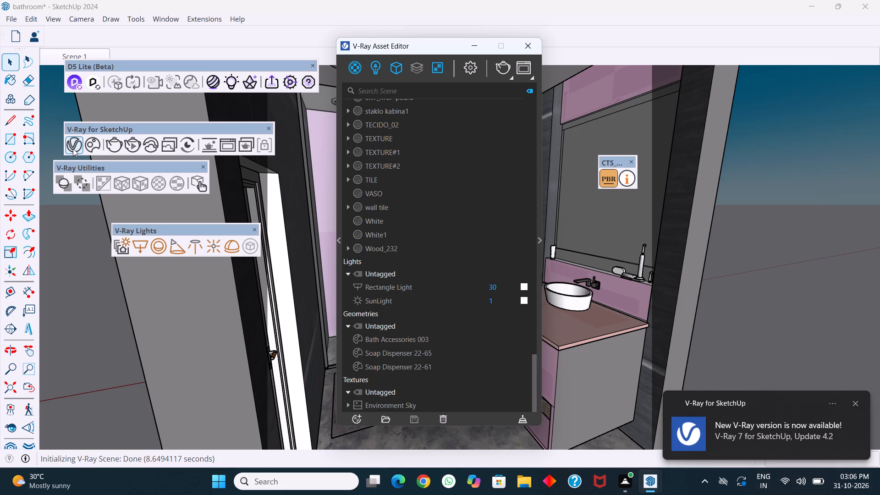
scroll(73, 148, up, 10)
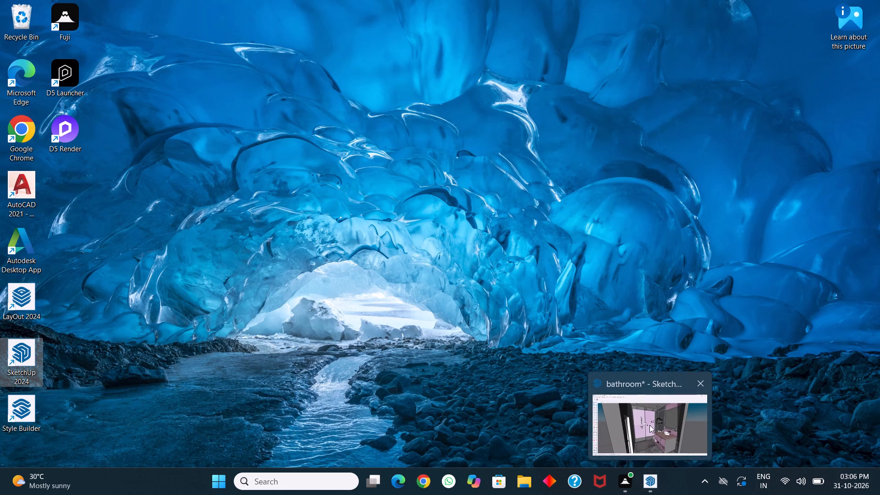
click(649, 425)
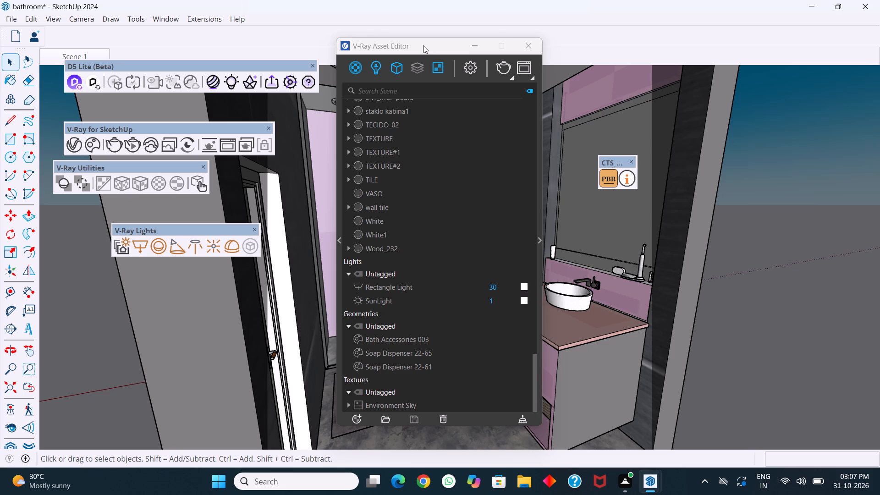
click(502, 67)
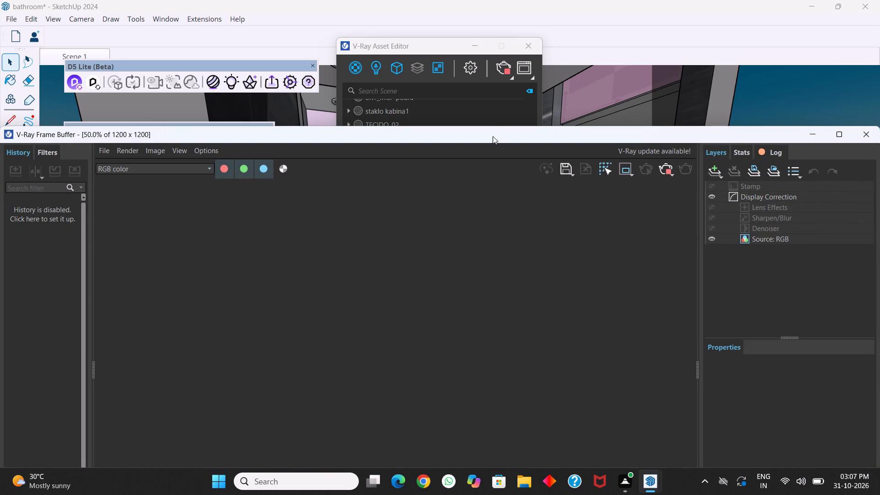
Check the bathroom render in the V-Ray Frame Buffer until it finishes, then close the buffer.
drag(493, 134, 496, 20)
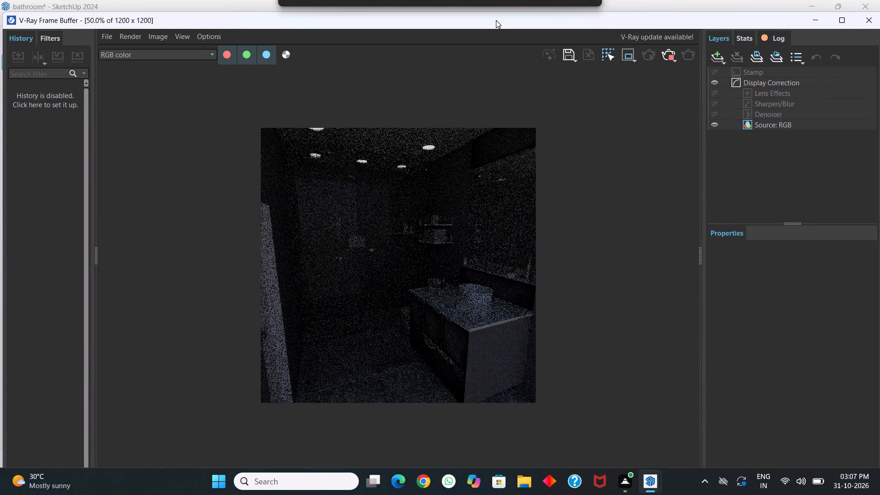
drag(496, 20, 496, 21)
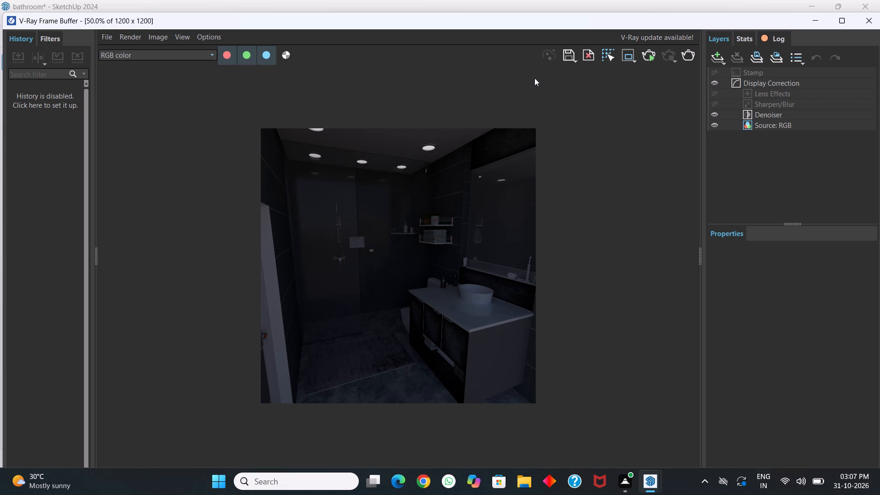
drag(533, 23, 451, 265)
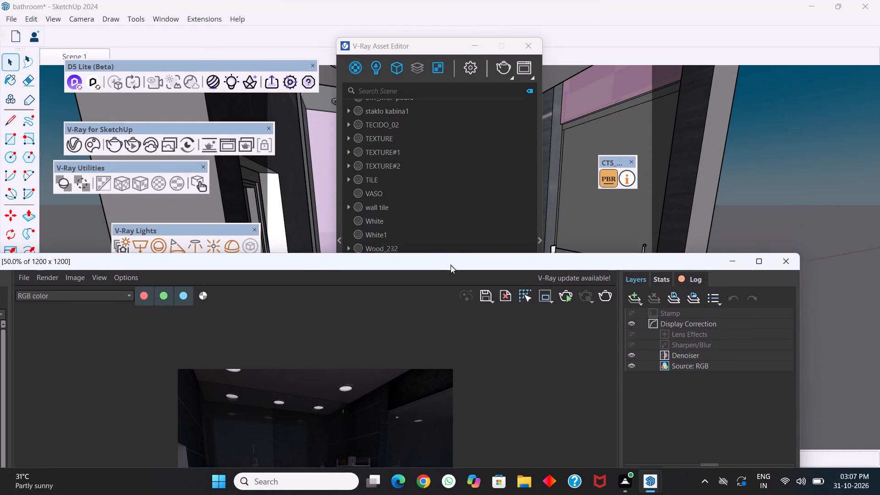
drag(451, 265, 477, 346)
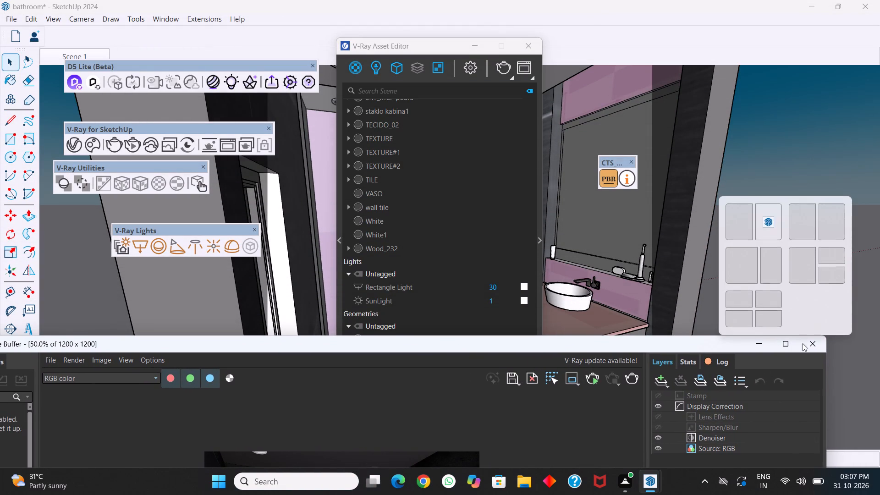
click(814, 346)
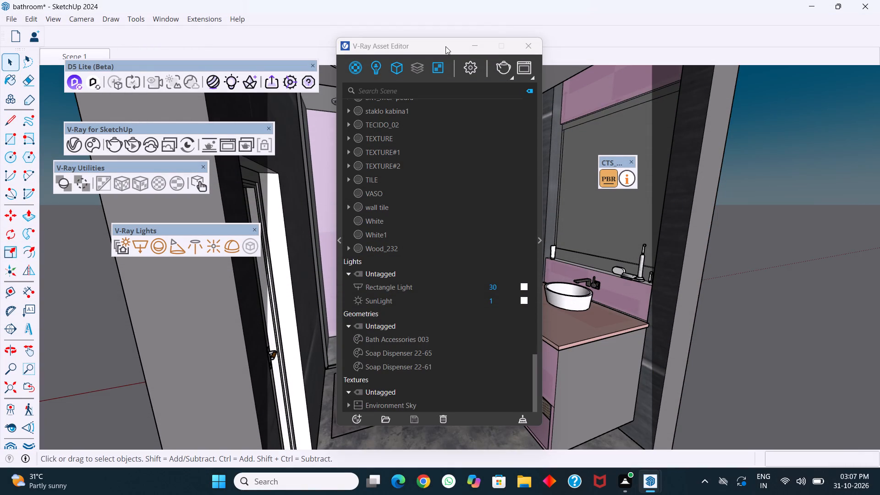
Set the intensity of the Rectangle Light in the V-Ray Asset Editor to 100.
drag(445, 46, 598, 19)
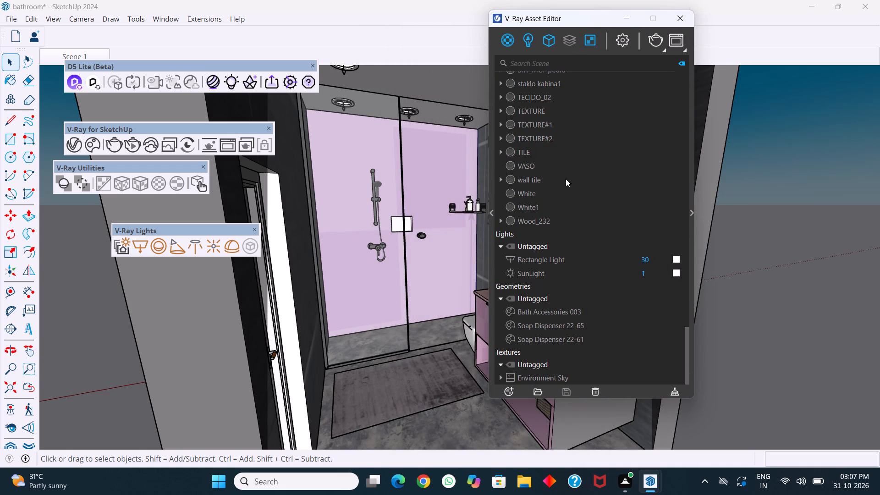
click(566, 261)
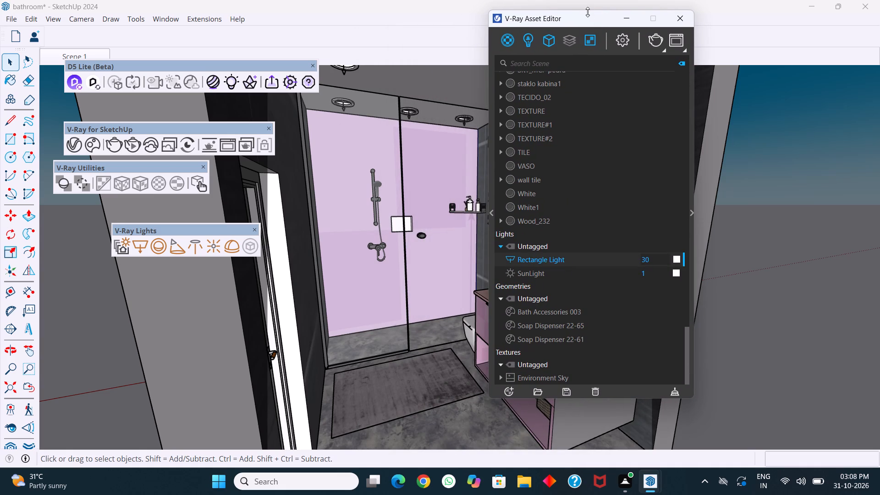
drag(585, 20, 561, 0)
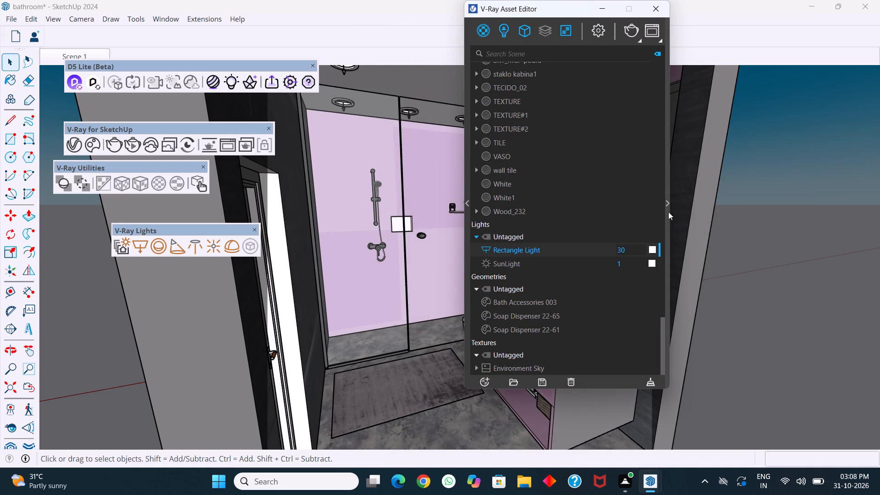
click(668, 209)
drag(699, 10, 632, 11)
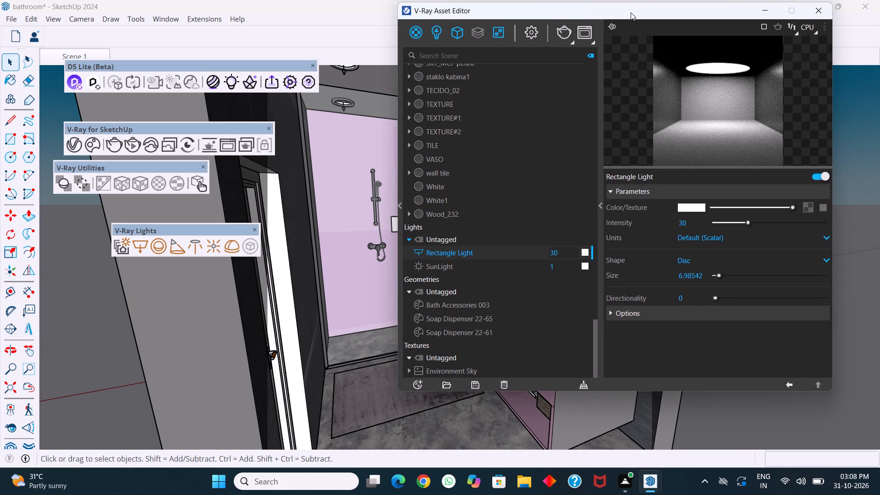
drag(695, 222, 659, 227)
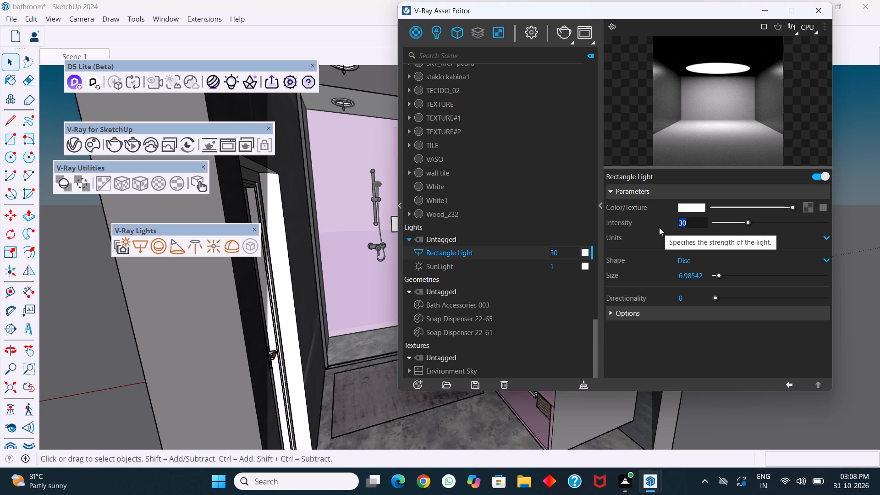
key(1)
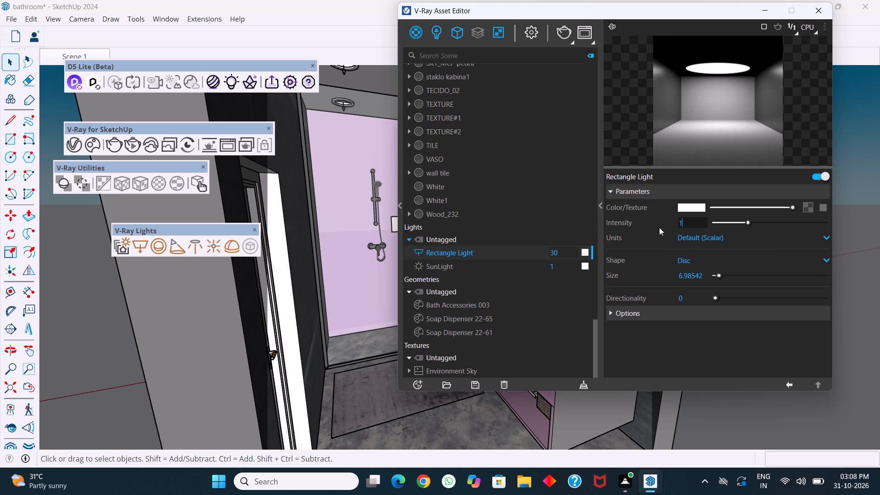
text(00)
key(Return)
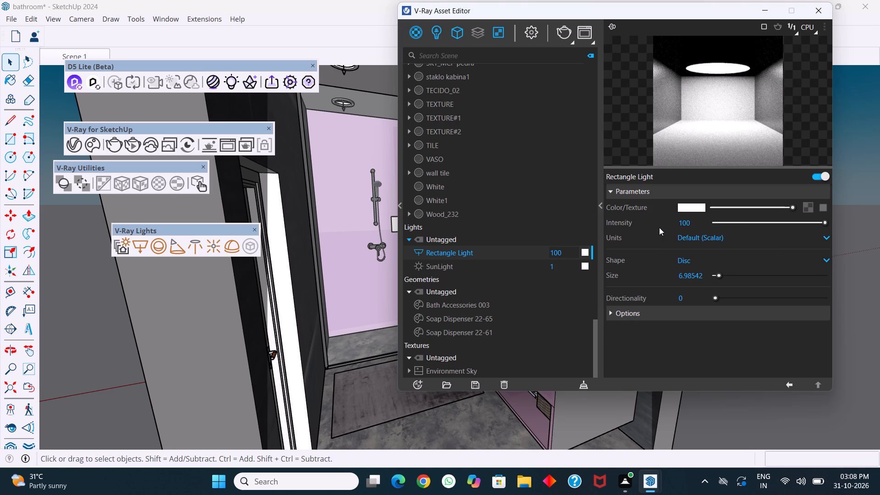
Render the bathroom scene again with the brighter downlights.
click(562, 26)
drag(474, 347, 467, 322)
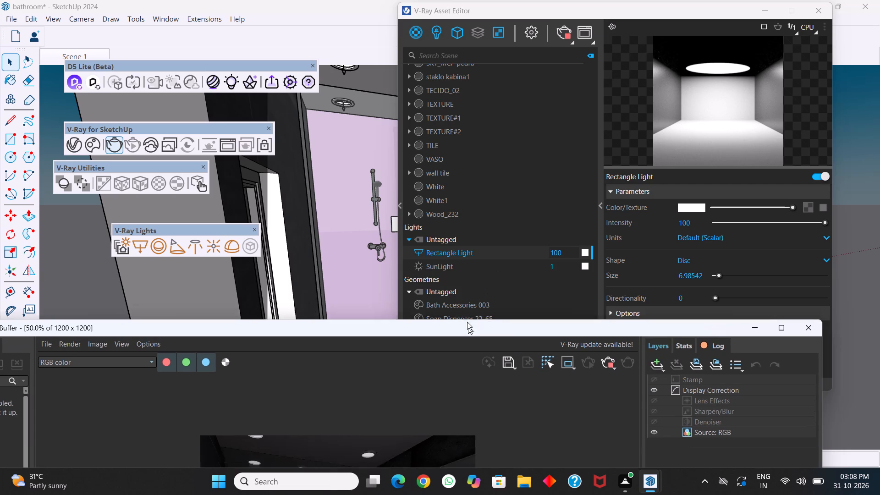
drag(467, 322, 392, 135)
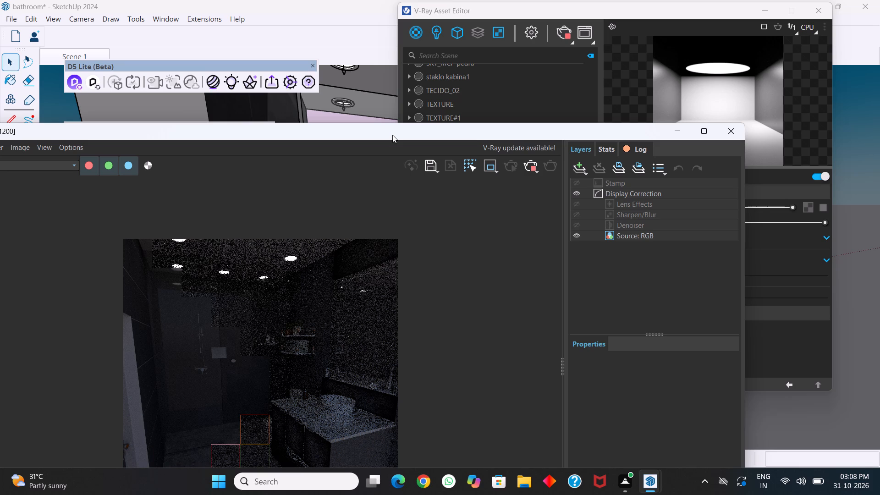
Look through the V-Ray render output and camera settings, including the camera type options, without changing them.
click(531, 38)
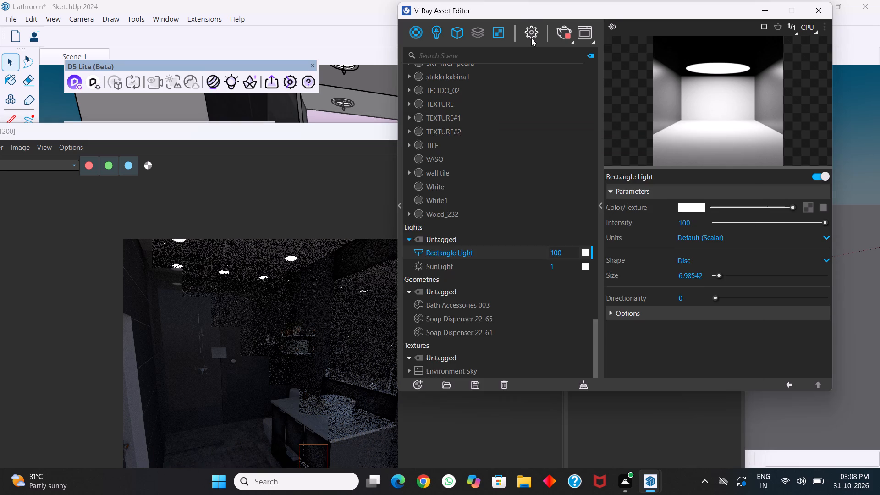
click(513, 173)
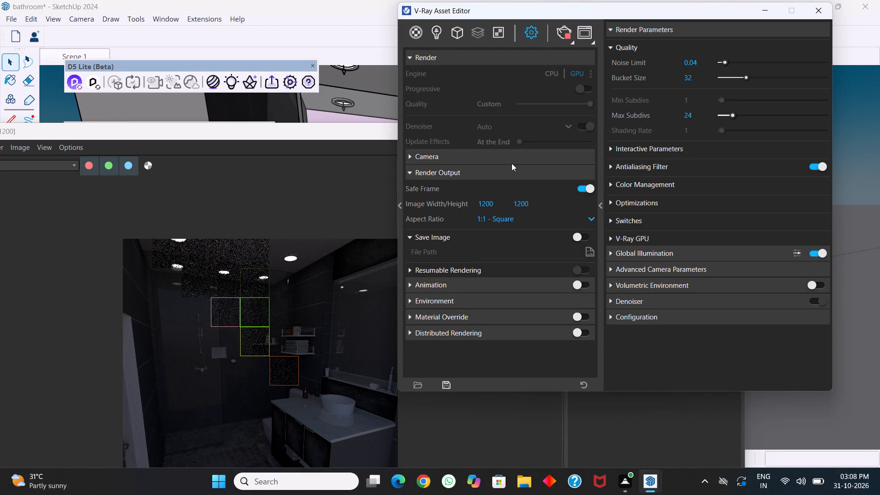
click(511, 159)
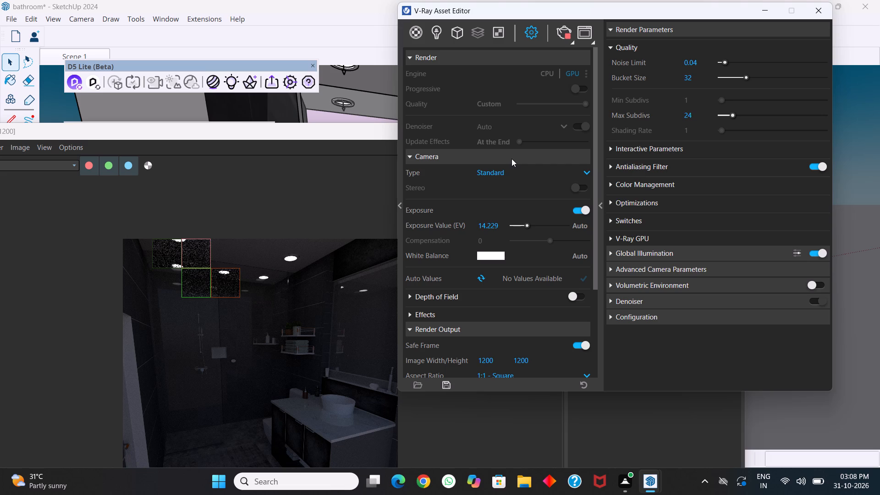
click(588, 172)
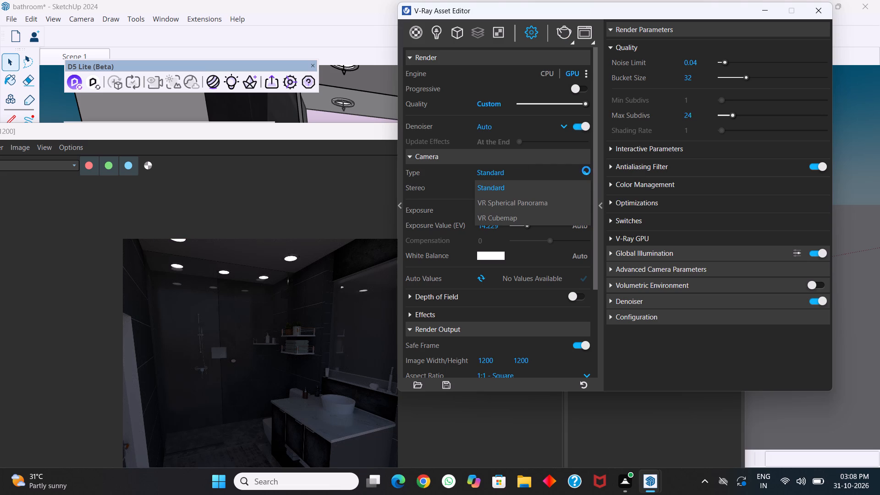
click(586, 170)
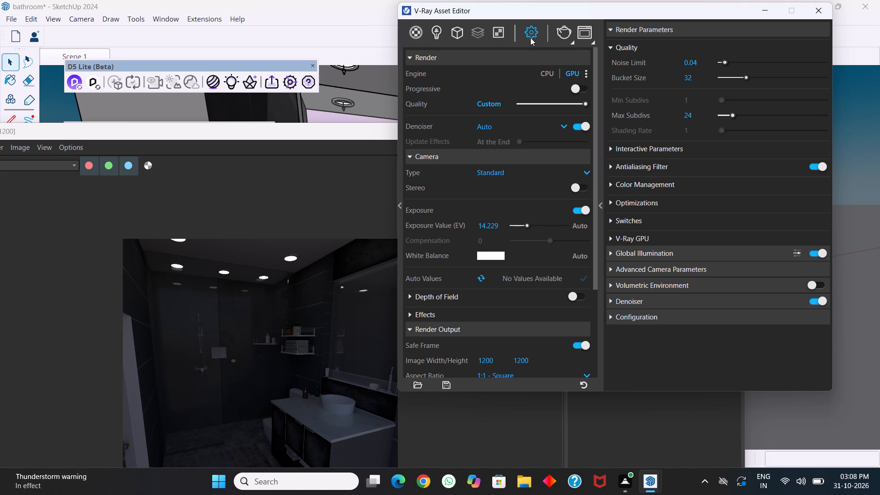
drag(580, 11, 664, 59)
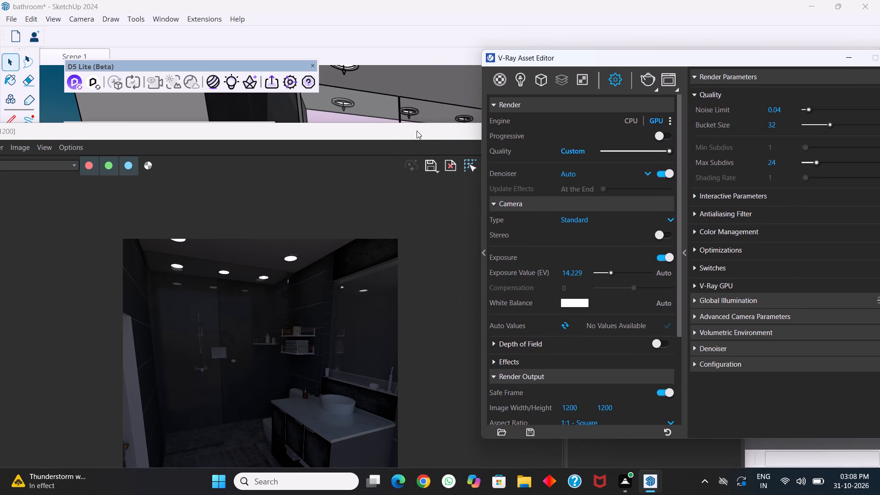
Review the Lens Effects layer's properties in the V-Ray Frame Buffer and enable Lens Effects for the render.
click(413, 133)
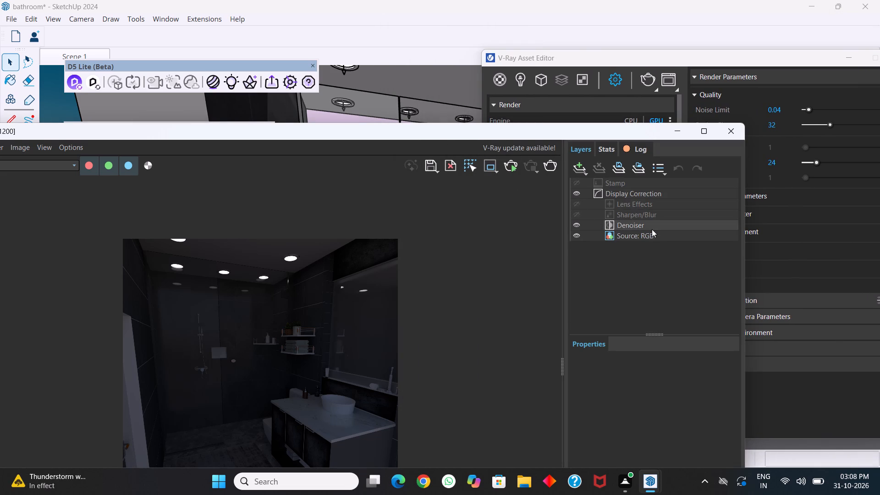
click(638, 203)
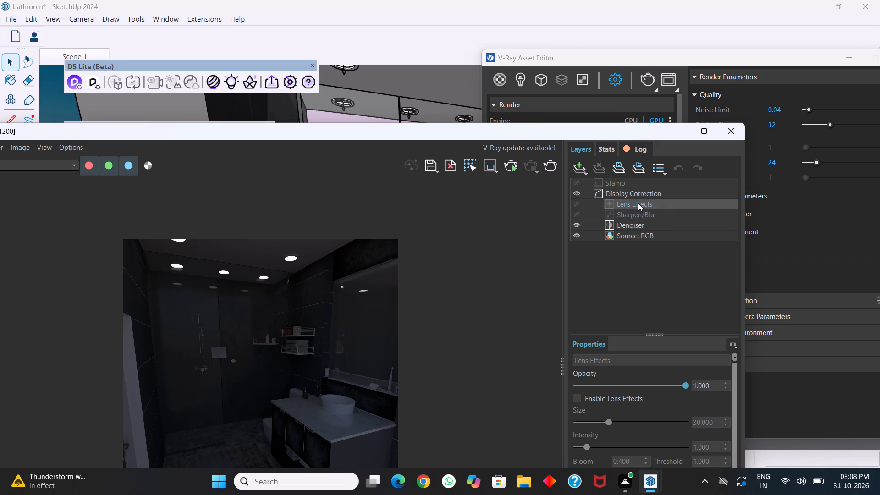
drag(560, 134, 550, 80)
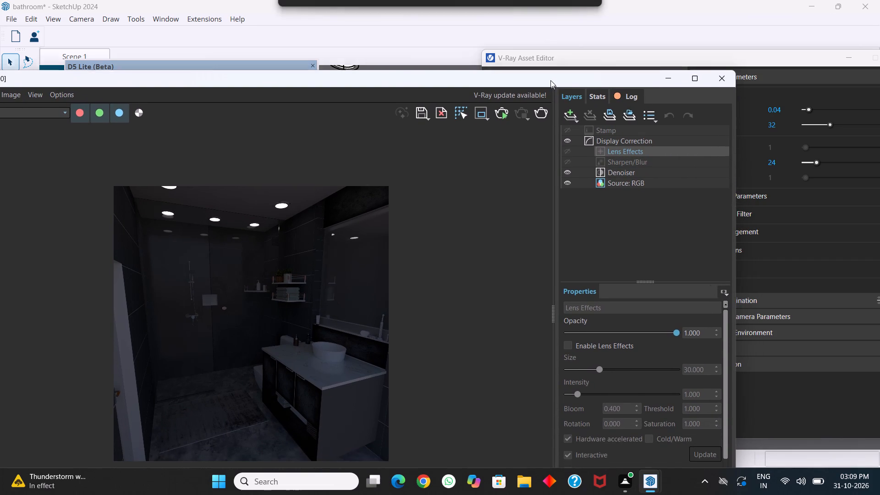
drag(550, 80, 549, 69)
scroll(604, 362, down, 4)
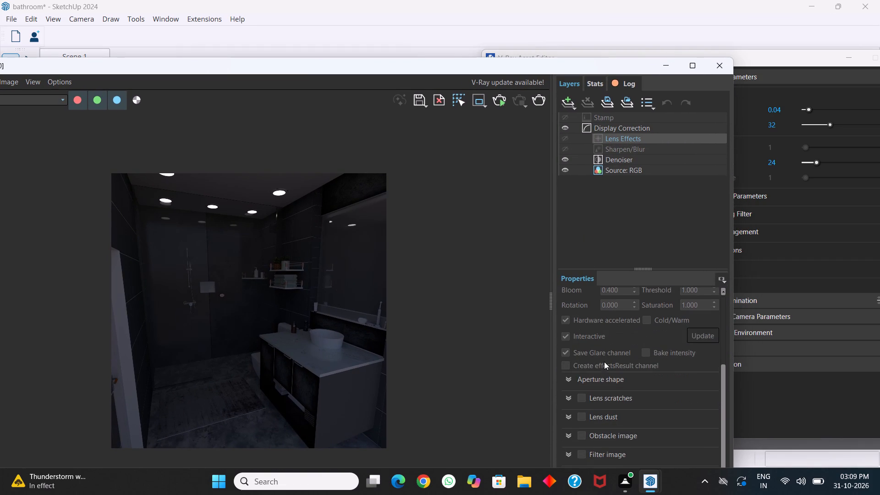
scroll(604, 362, down, 6)
scroll(644, 435, down, 3)
scroll(630, 412, up, 1)
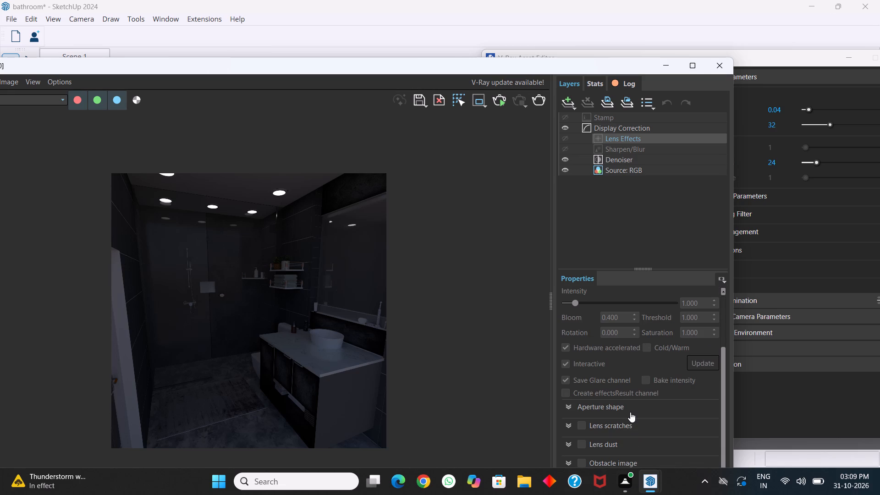
scroll(630, 412, down, 1)
scroll(630, 412, up, 10)
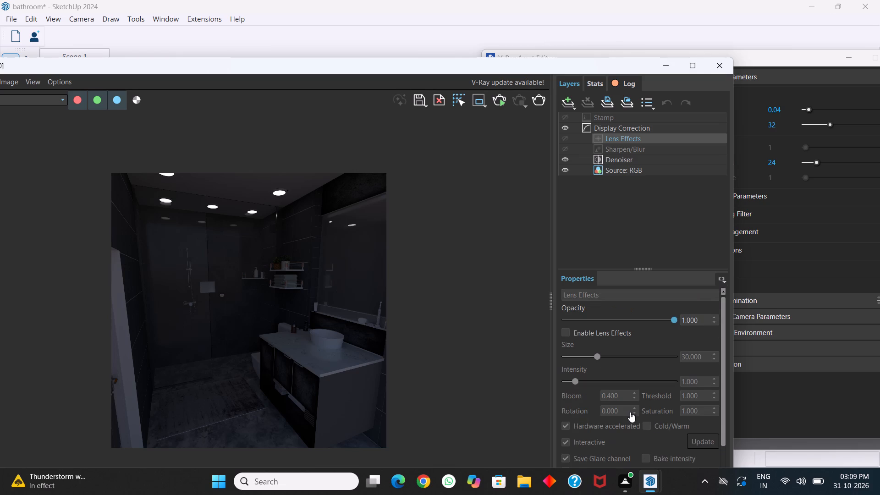
scroll(630, 412, up, 6)
drag(597, 354, 612, 352)
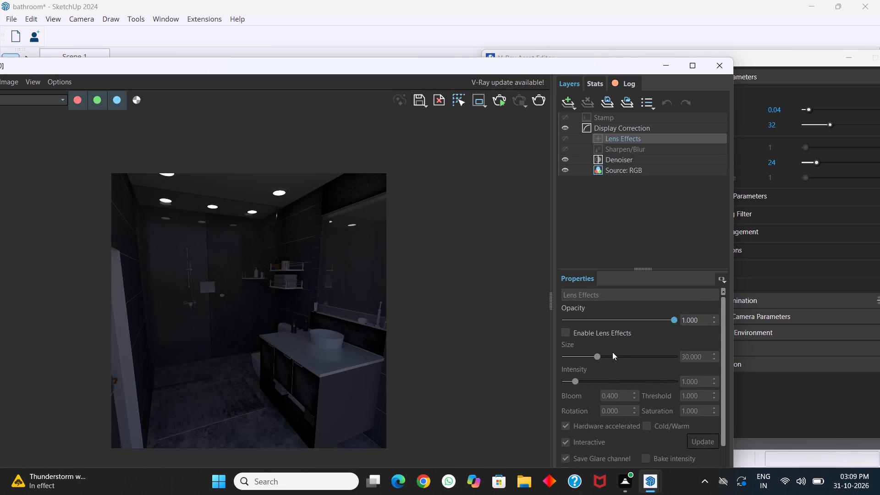
drag(612, 352, 628, 354)
click(621, 356)
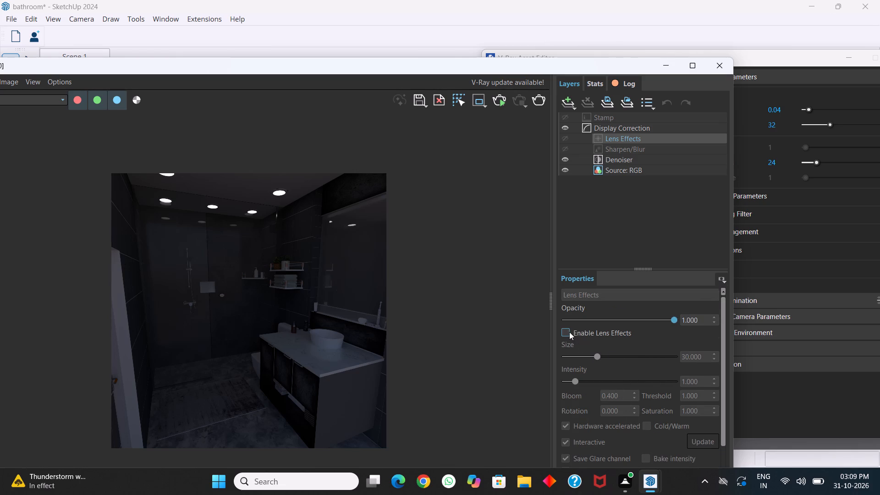
click(568, 332)
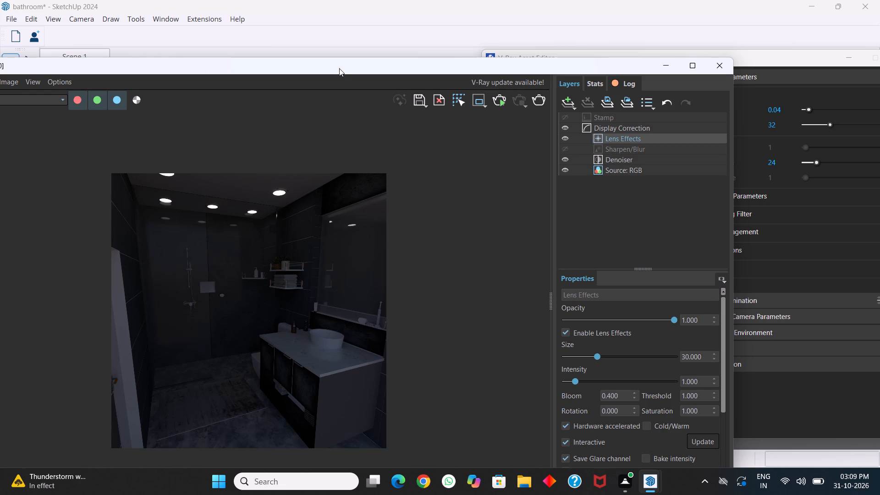
Place a V-Ray Dome Light in the empty space outside the bathroom, beside the door wall.
drag(339, 67, 625, 283)
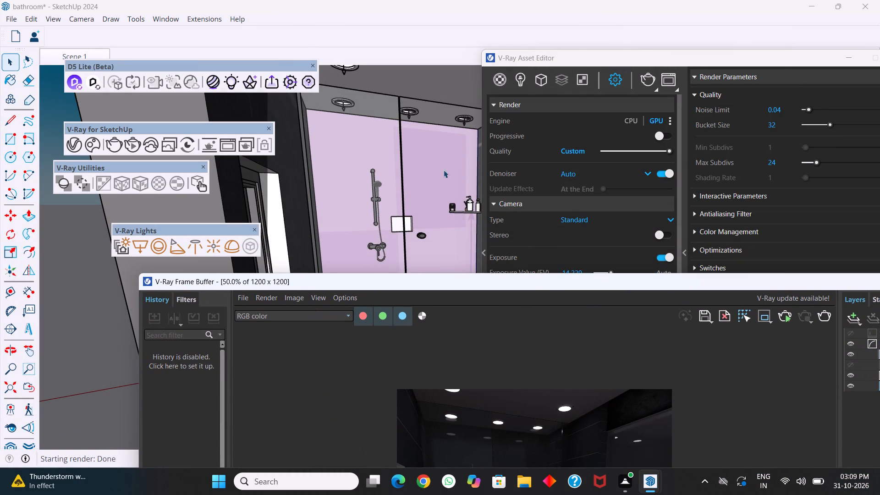
click(234, 247)
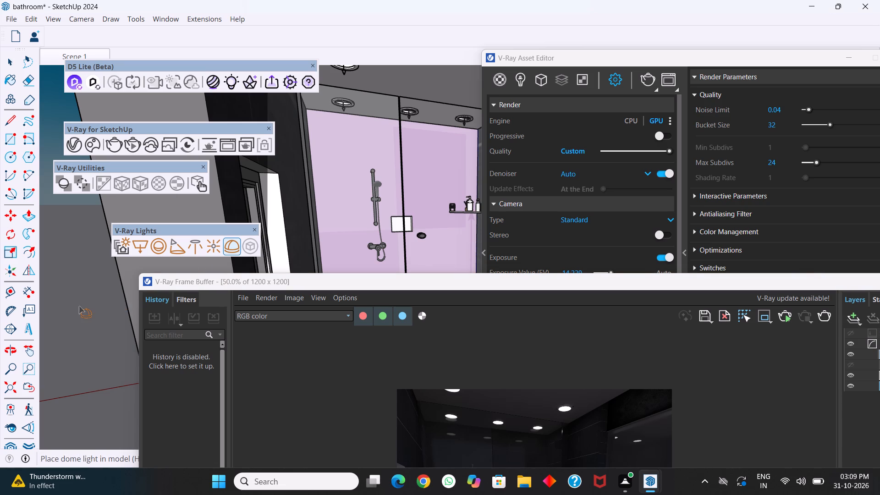
click(72, 308)
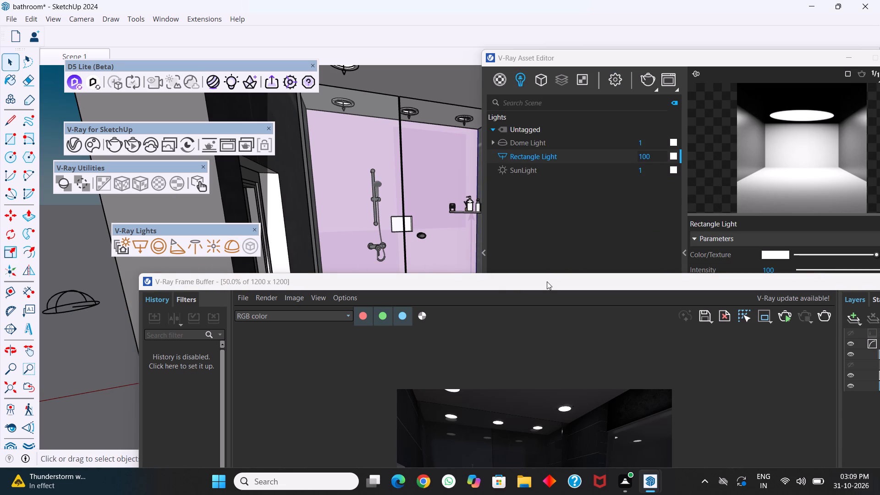
Start an interactive V-Ray render of the bathroom with the dome light in the scene.
drag(547, 281, 533, 257)
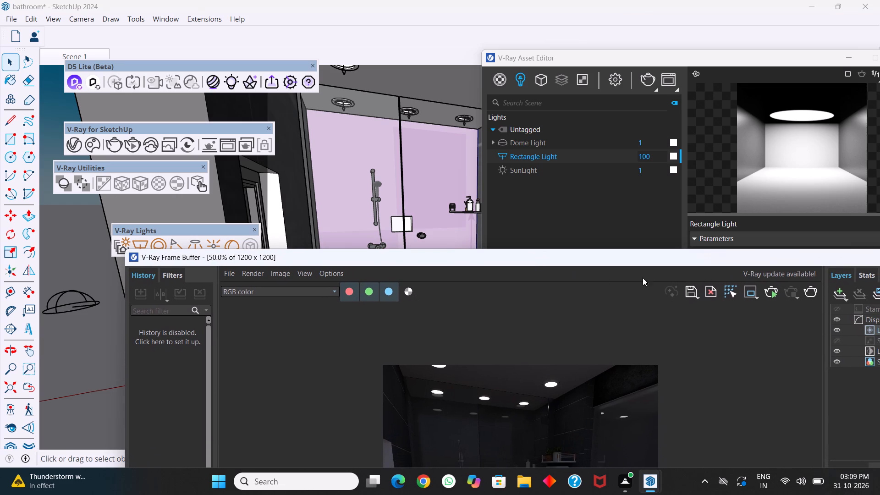
click(772, 294)
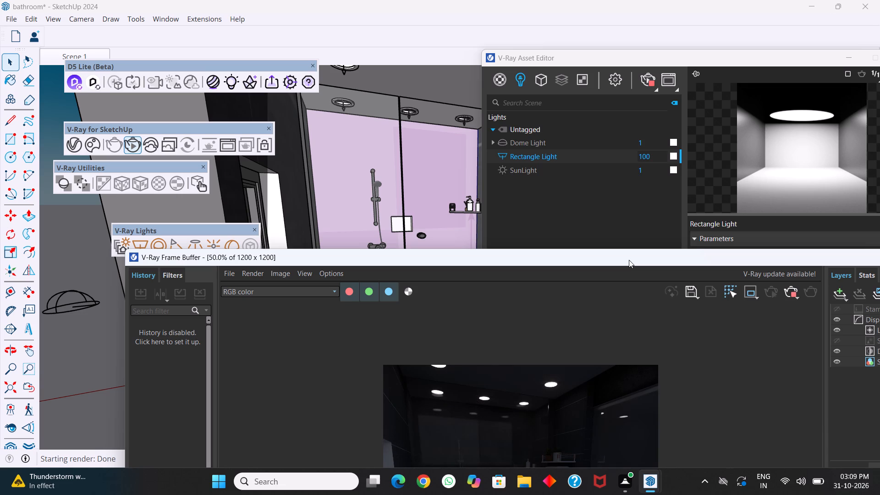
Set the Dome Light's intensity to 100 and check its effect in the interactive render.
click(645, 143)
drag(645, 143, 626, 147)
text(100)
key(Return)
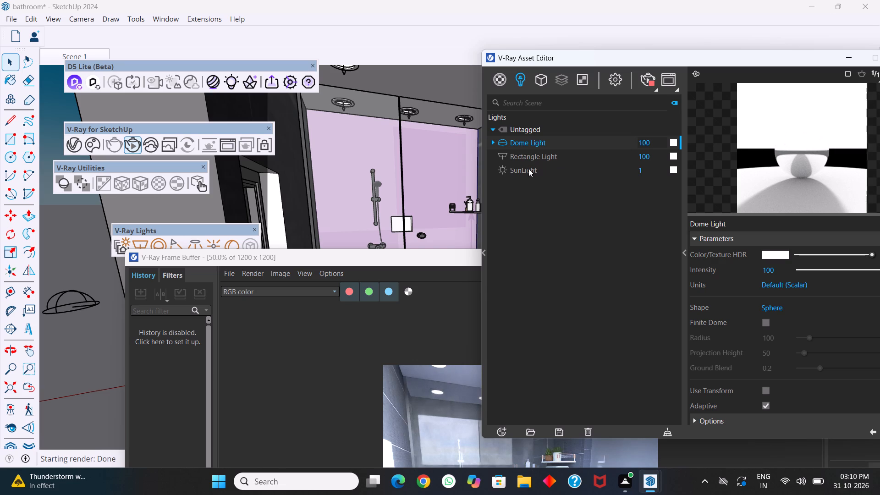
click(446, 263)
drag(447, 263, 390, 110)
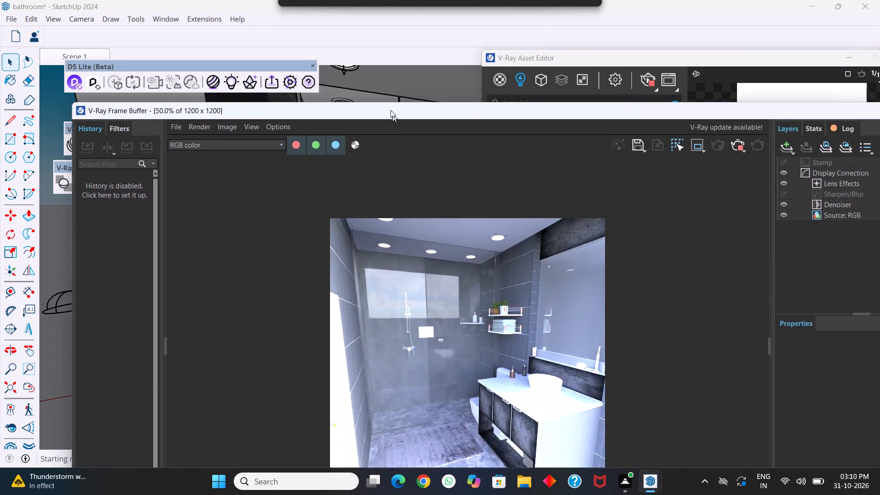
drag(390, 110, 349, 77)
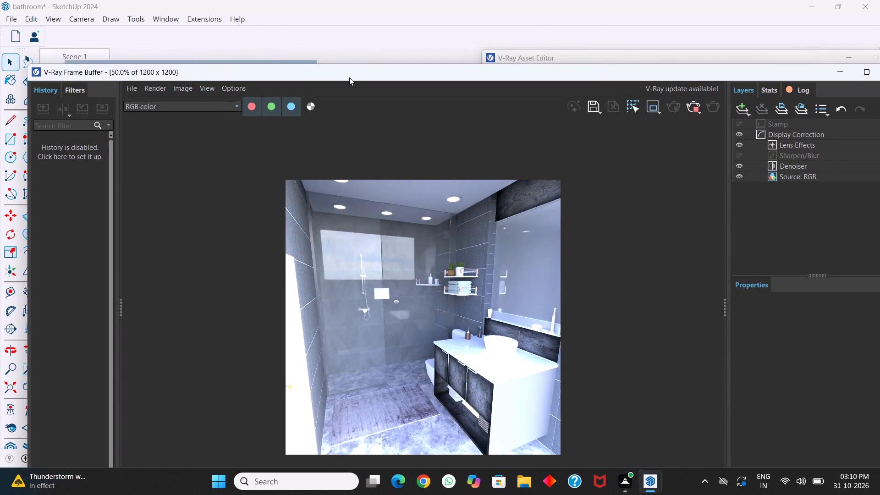
Set the Dome Light's intensity to 20 and check the updated bathroom render.
drag(386, 74, 371, 150)
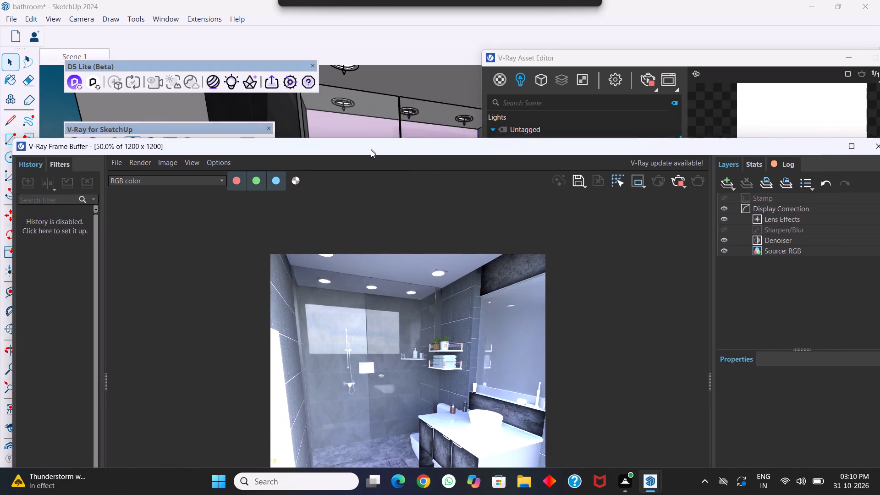
drag(371, 150, 363, 237)
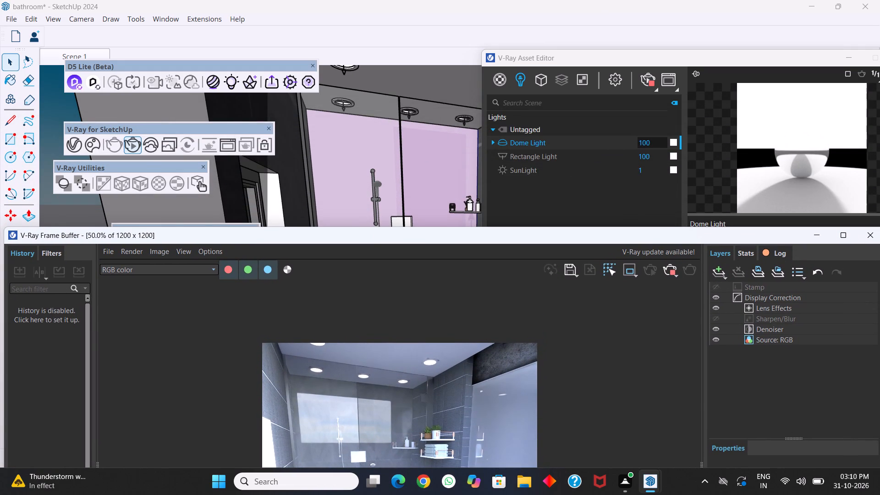
drag(655, 138, 625, 145)
text(20)
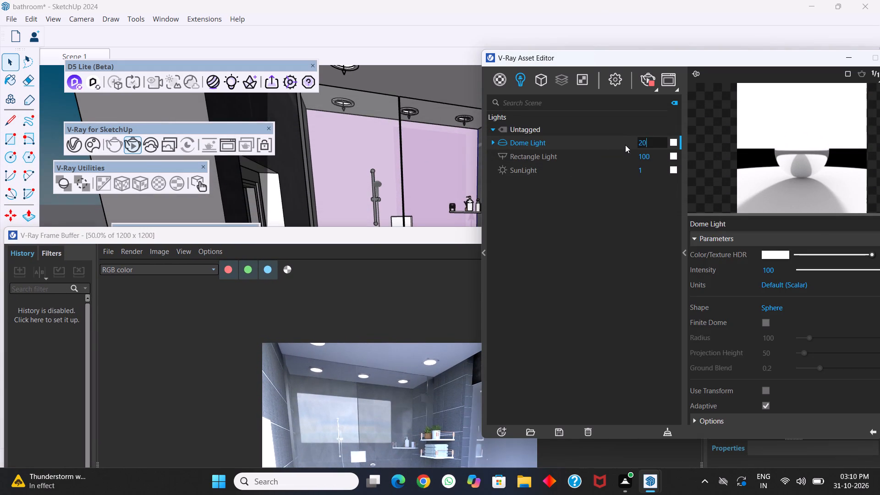
key(Return)
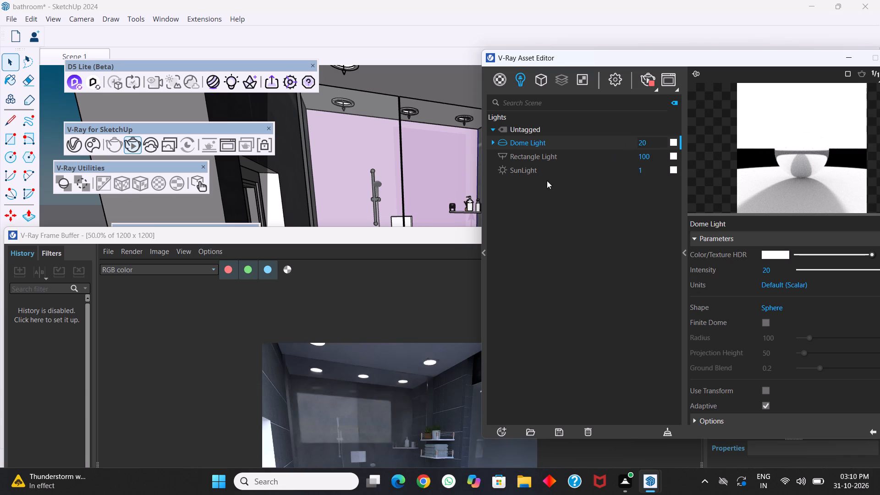
drag(432, 240, 456, 81)
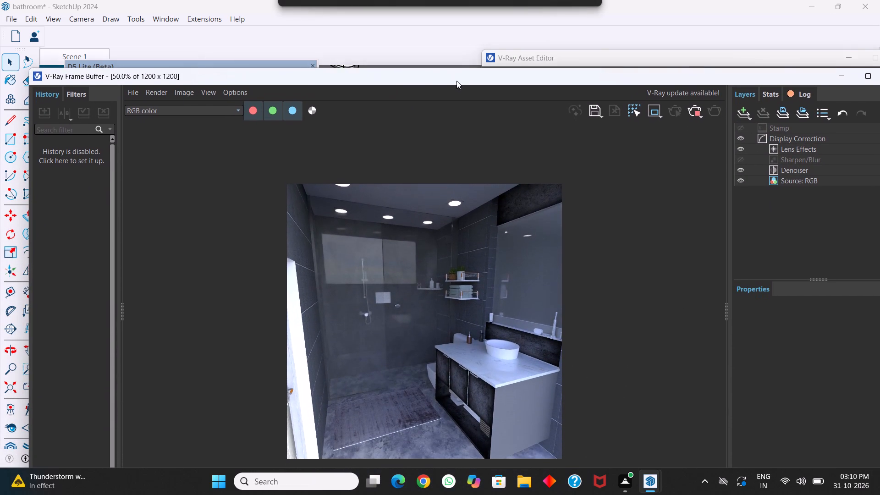
drag(456, 81, 445, 23)
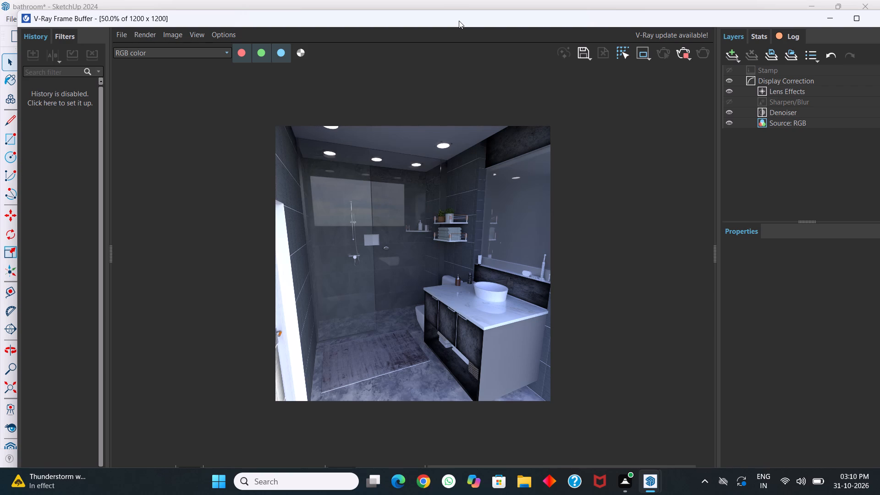
Close the V-Ray Frame Buffer and the V-Ray Asset Editor to clear the view of the bathroom model.
drag(459, 21, 484, 273)
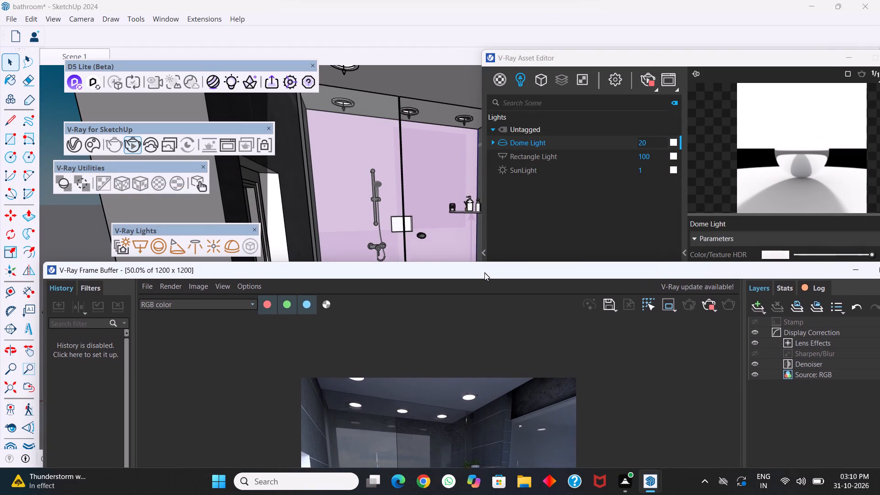
drag(484, 273, 485, 282)
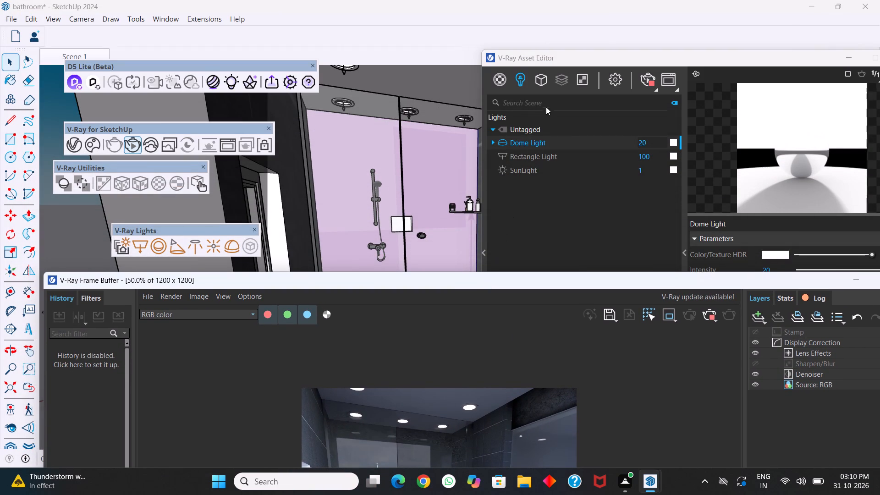
drag(697, 279, 530, 304)
click(746, 304)
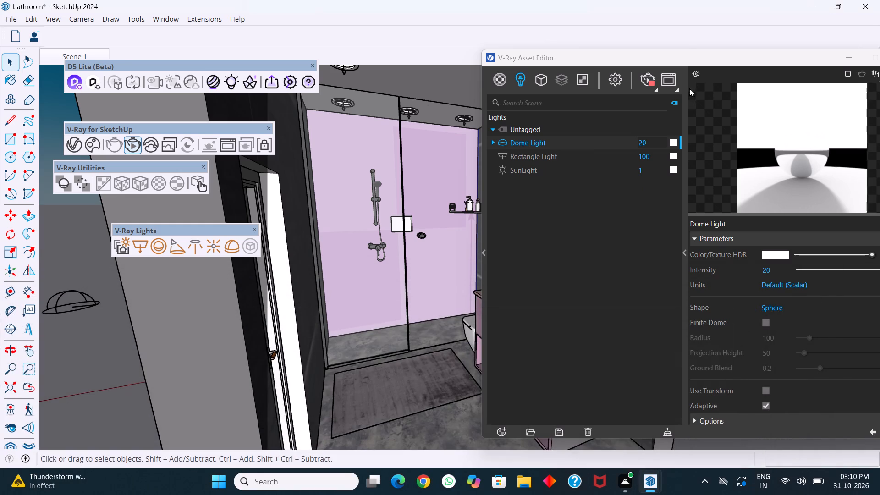
drag(687, 52, 538, 136)
drag(684, 56, 499, 141)
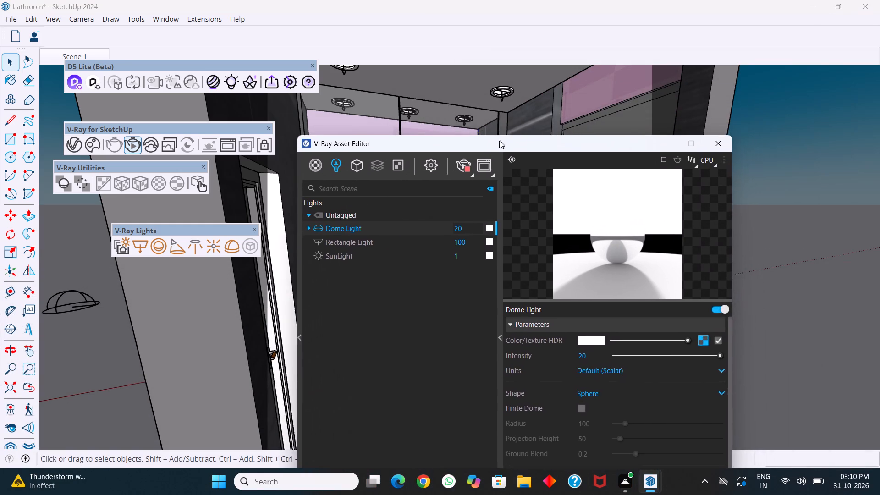
drag(499, 141, 481, 176)
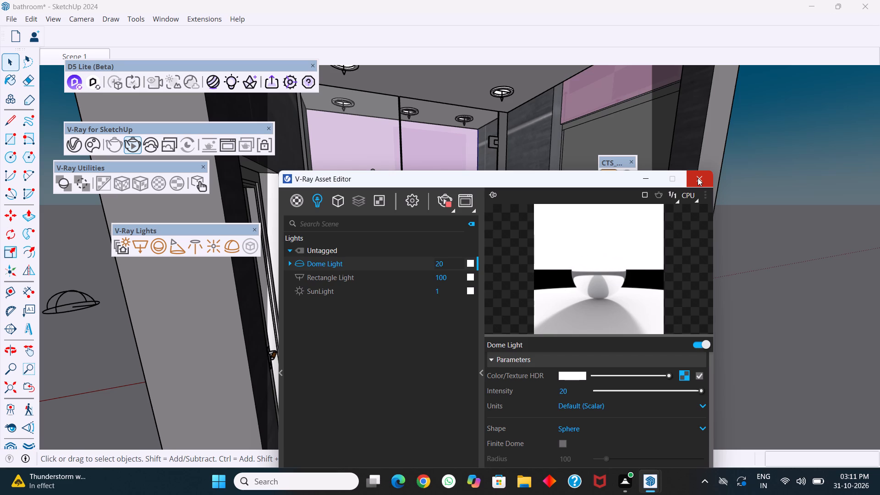
click(698, 178)
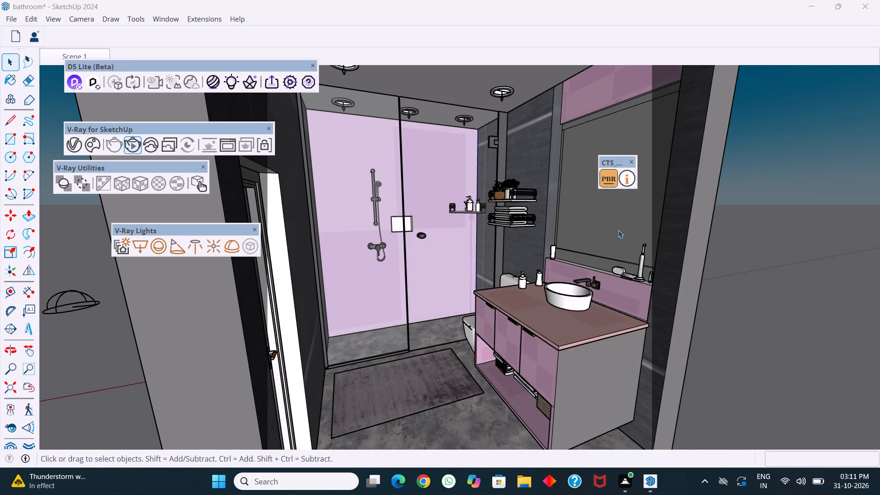
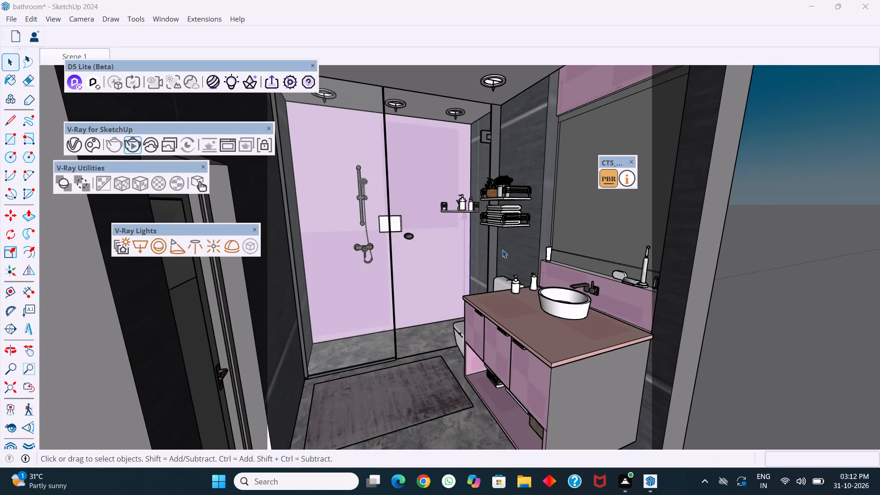
Open the wall group behind the vanity and paint its face around the towel shelves with the dark grey Color M07.
scroll(501, 250, down, 1)
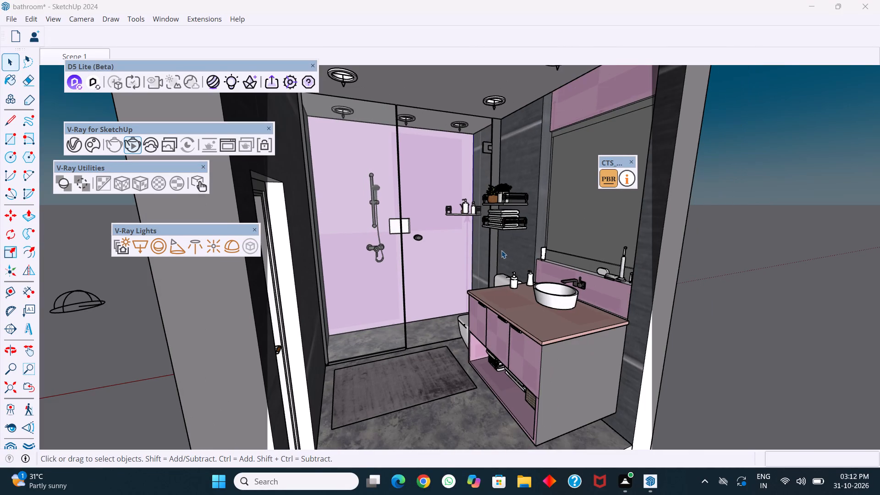
click(526, 170)
click(526, 170)
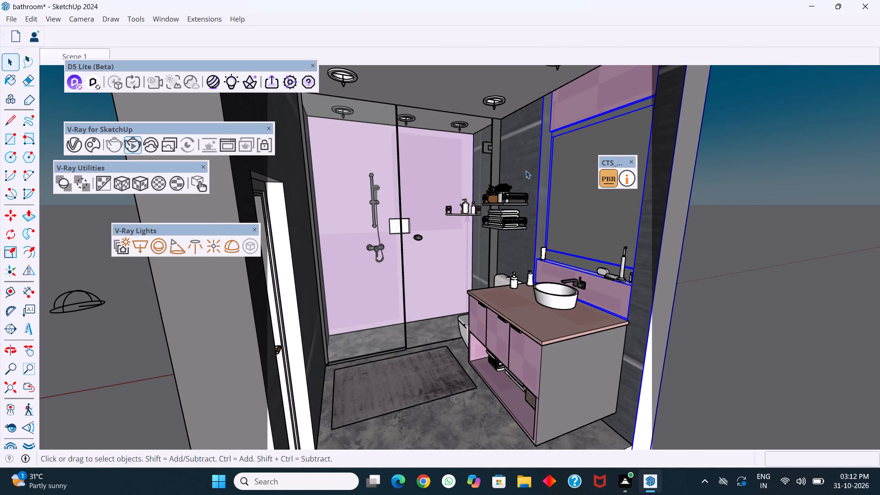
click(526, 170)
click(518, 169)
double_click(518, 169)
click(517, 166)
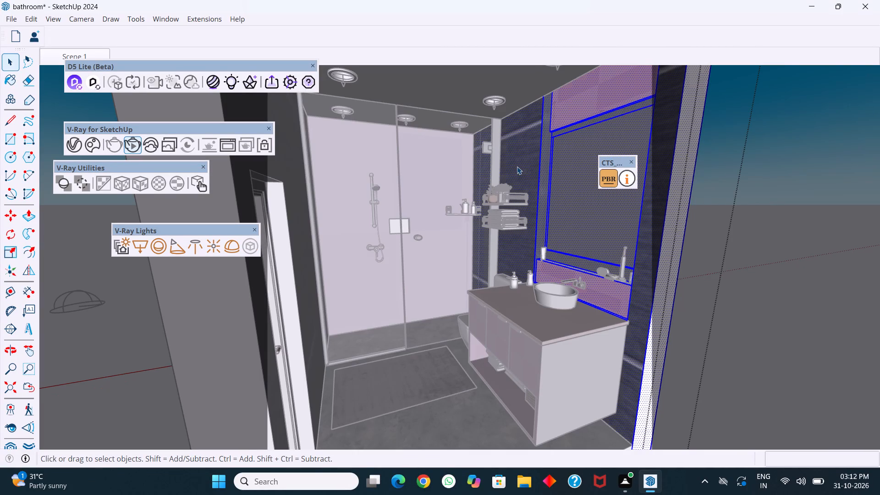
click(516, 165)
click(516, 165)
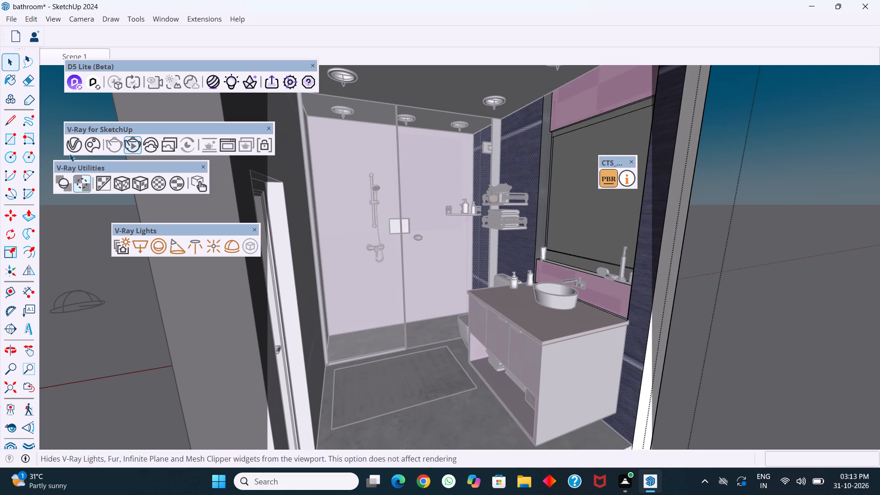
click(7, 82)
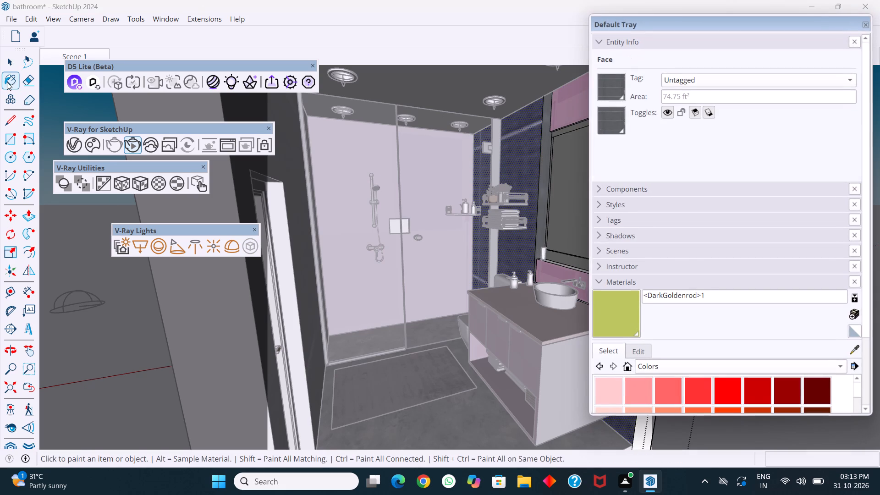
scroll(667, 334, down, 2)
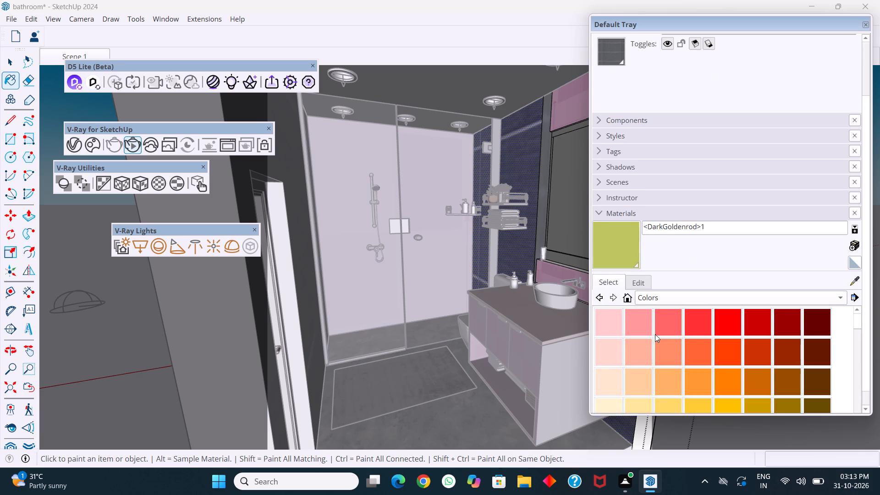
scroll(655, 334, down, 2)
scroll(768, 360, down, 13)
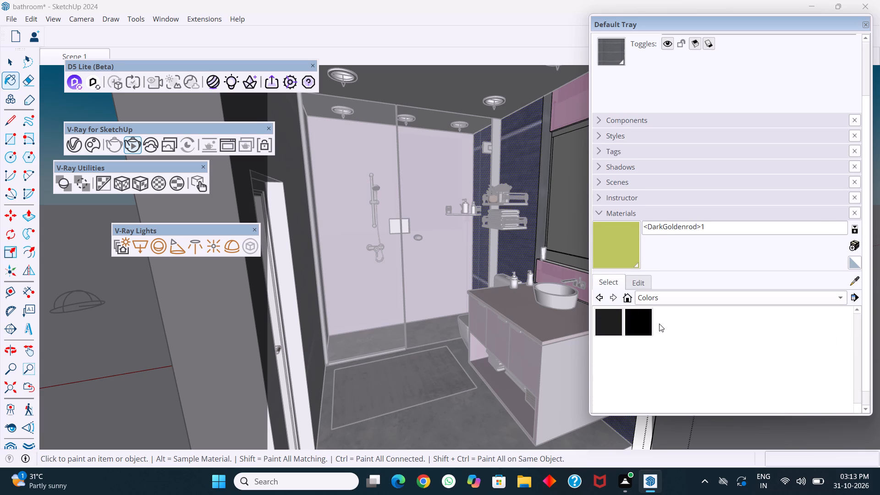
scroll(655, 327, up, 1)
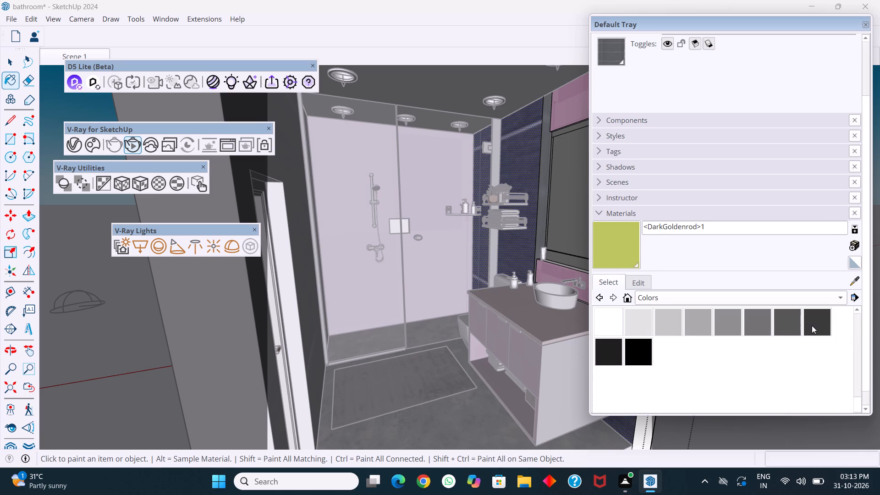
click(808, 325)
click(518, 172)
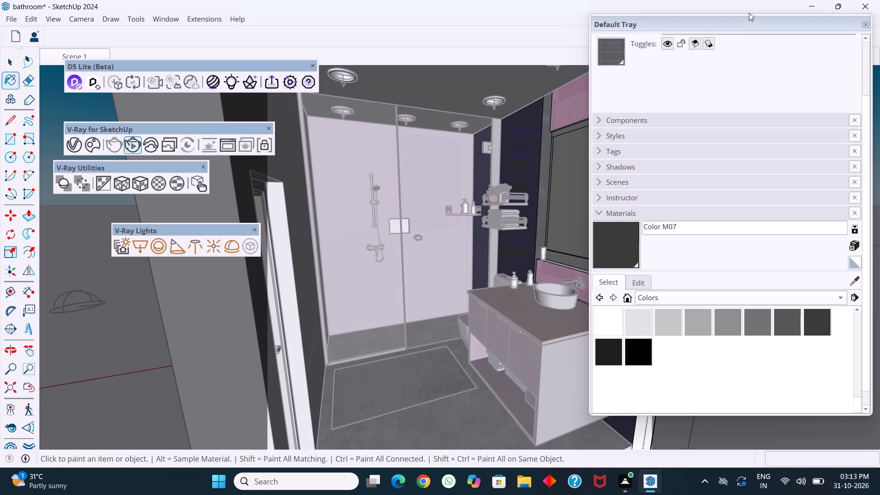
Reposition the floating Default Tray to uncover more of the bathroom model.
drag(740, 22, 855, 88)
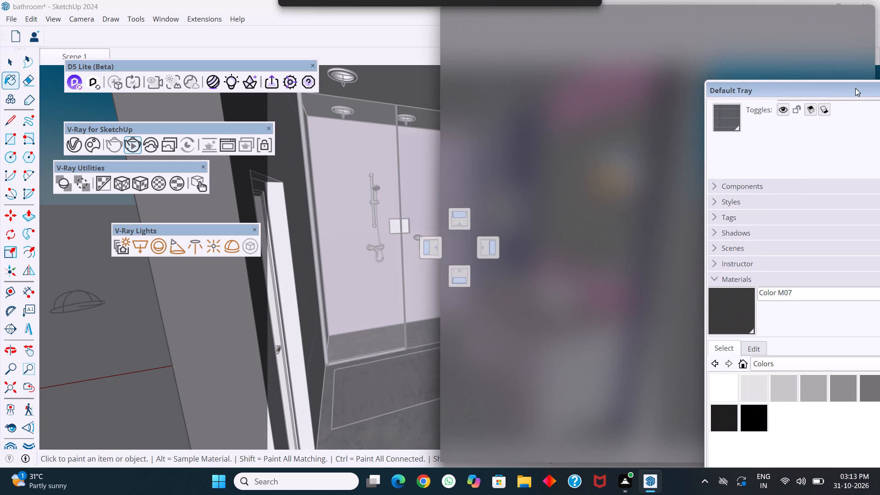
drag(855, 88, 833, 92)
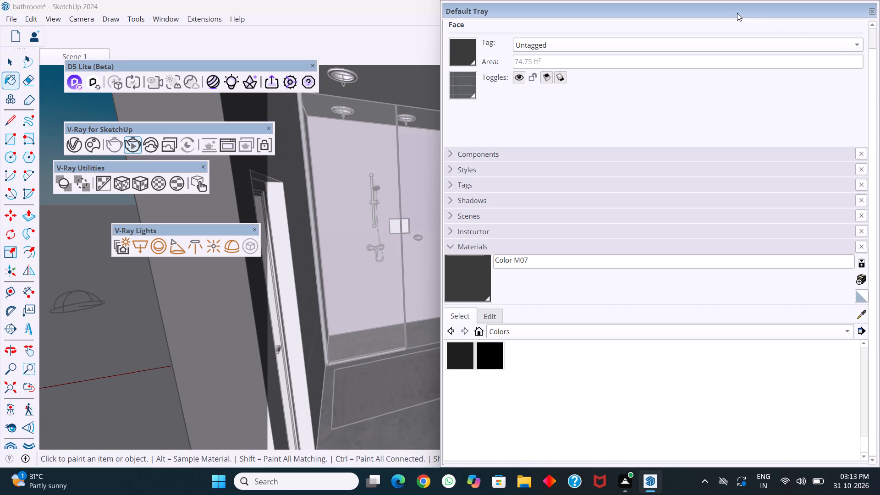
drag(721, 10, 752, 61)
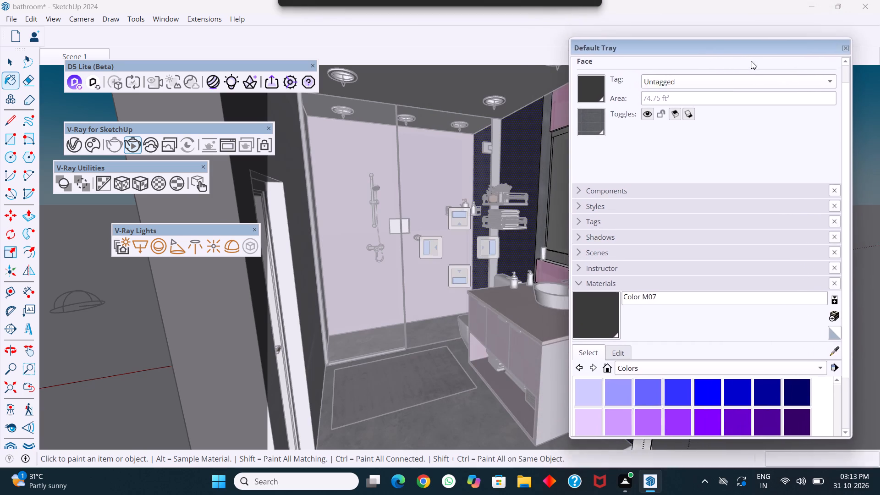
drag(752, 61, 735, 96)
drag(728, 83, 760, 102)
Paint the opposite bathroom wall, the one with the door, with Color M07.
middle_drag(451, 179, 384, 185)
middle_drag(468, 321, 451, 323)
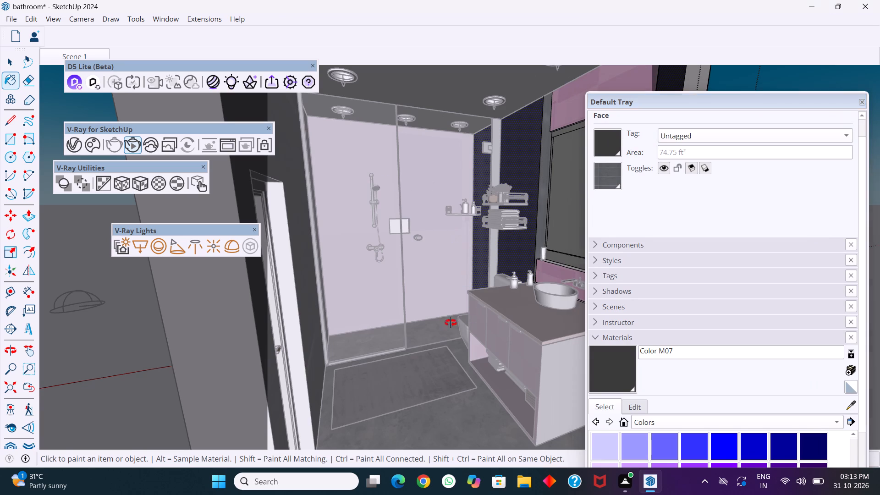
middle_drag(451, 323, 398, 313)
middle_drag(412, 322, 372, 318)
key(space)
click(312, 269)
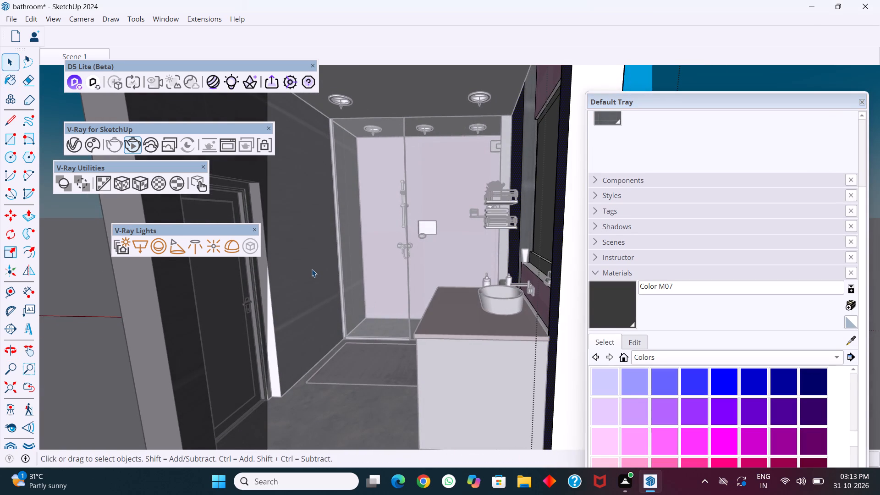
double_click(312, 269)
click(303, 267)
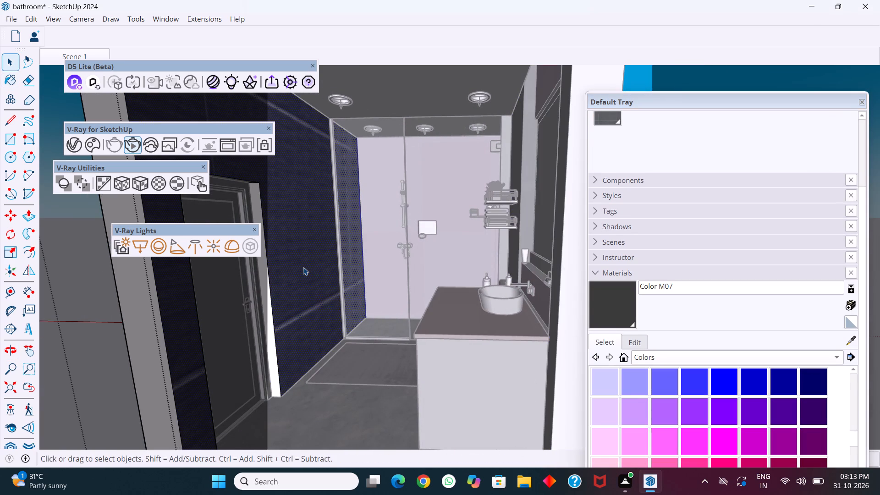
click(303, 267)
scroll(308, 262, down, 4)
click(618, 309)
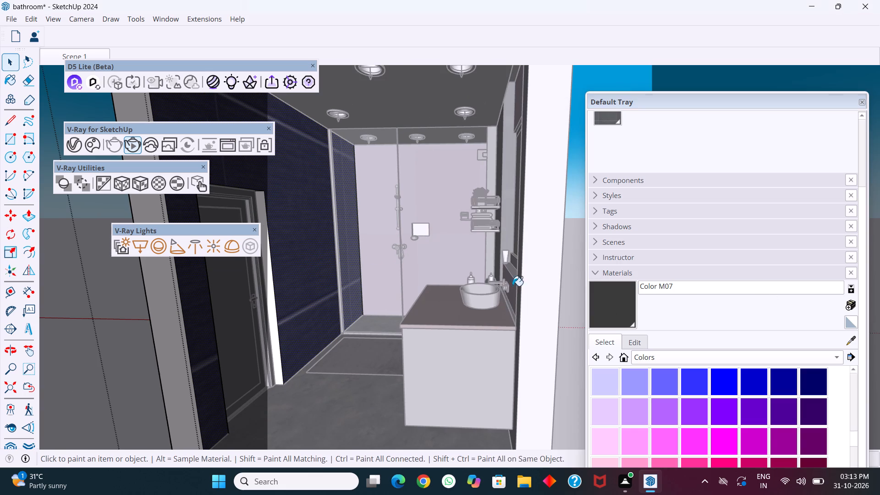
click(317, 242)
Open the mirror wall's group and paint the narrow wall strip beside the mirror with Color M07.
scroll(316, 248, down, 4)
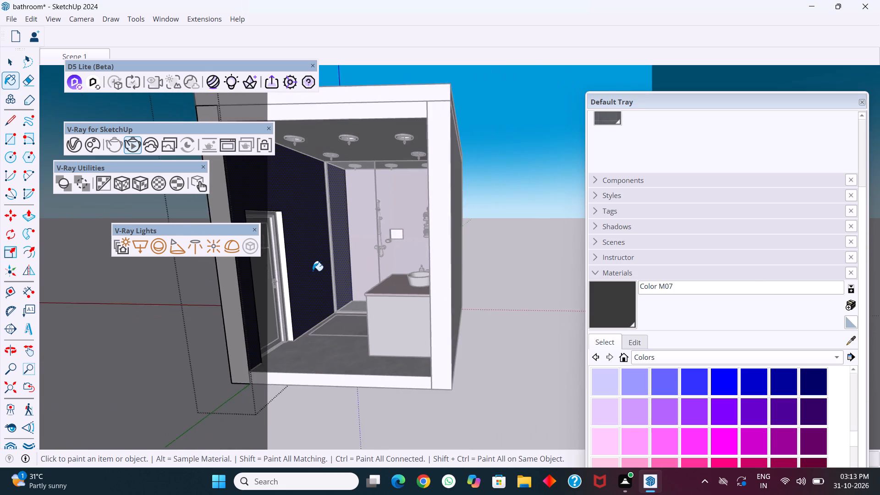
middle_drag(313, 278, 420, 306)
middle_drag(442, 251, 471, 280)
key(space)
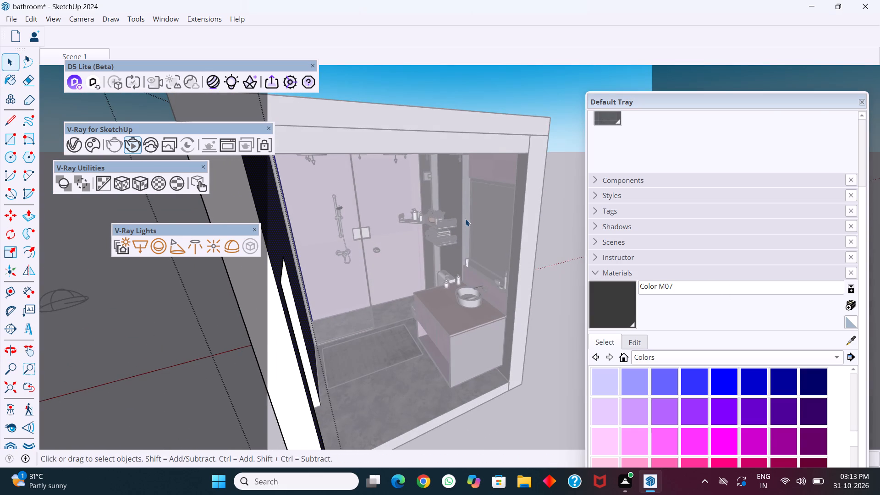
click(465, 219)
click(467, 219)
scroll(467, 219, up, 3)
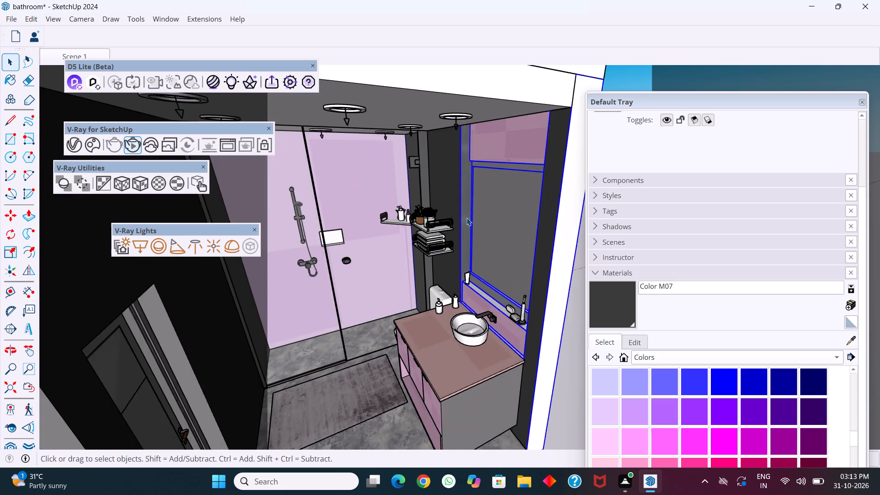
scroll(467, 218, up, 10)
middle_drag(467, 218, 444, 214)
double_click(453, 215)
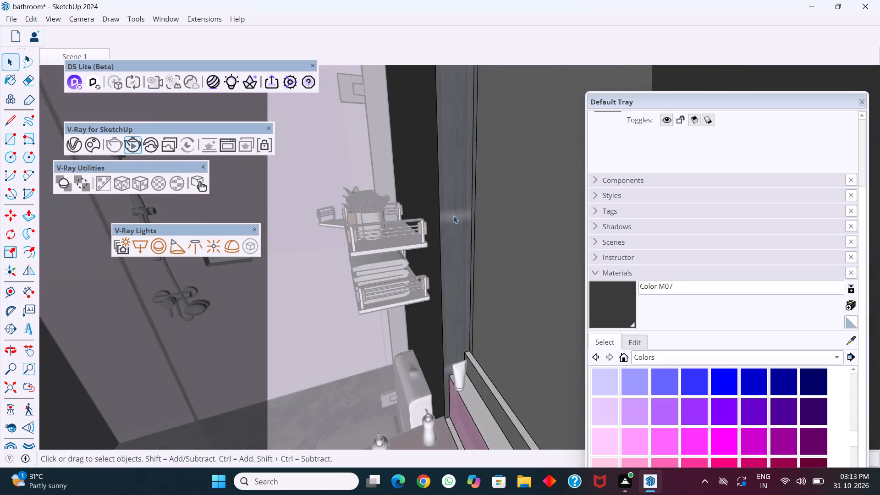
click(453, 214)
click(454, 209)
click(454, 198)
click(456, 177)
double_click(456, 177)
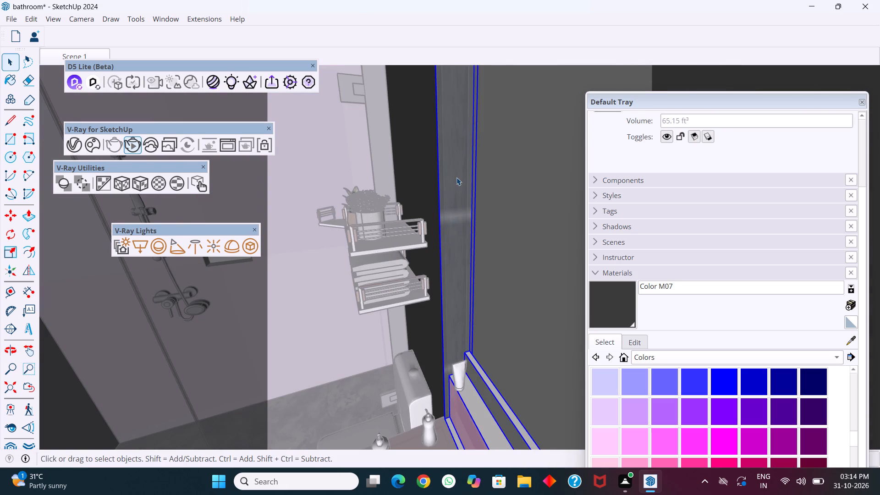
click(456, 177)
click(456, 173)
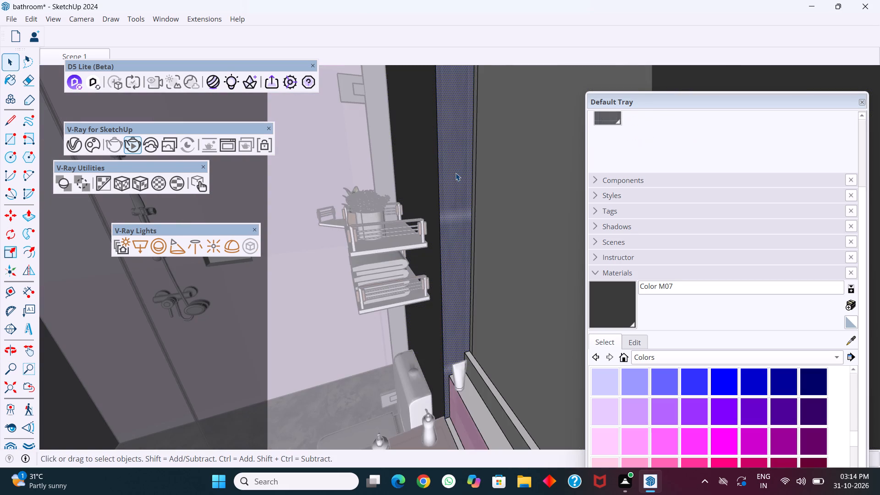
click(611, 299)
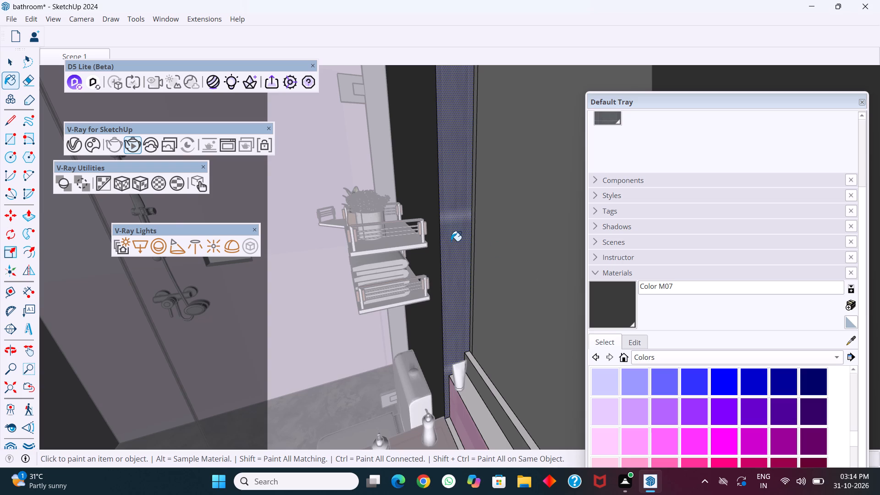
click(451, 241)
Return to the saved Scene 1 camera view of the bathroom.
scroll(389, 252, down, 13)
middle_drag(409, 276, 529, 259)
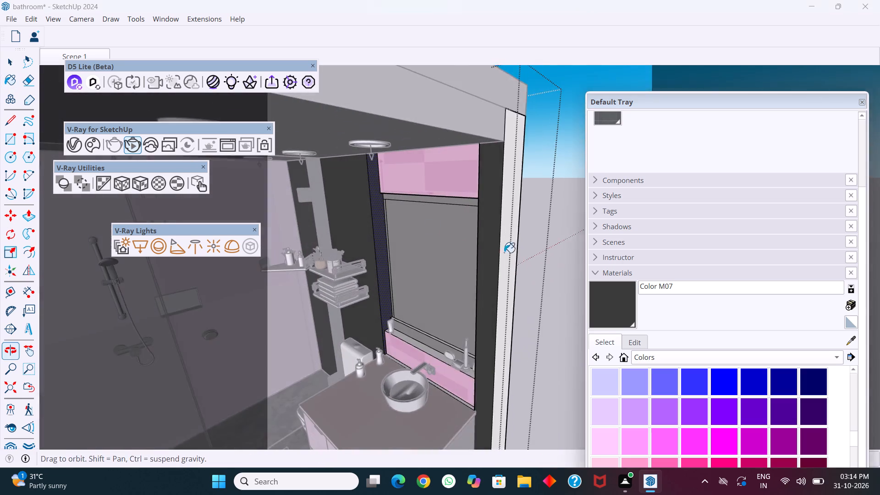
middle_drag(409, 221, 509, 160)
scroll(471, 290, down, 2)
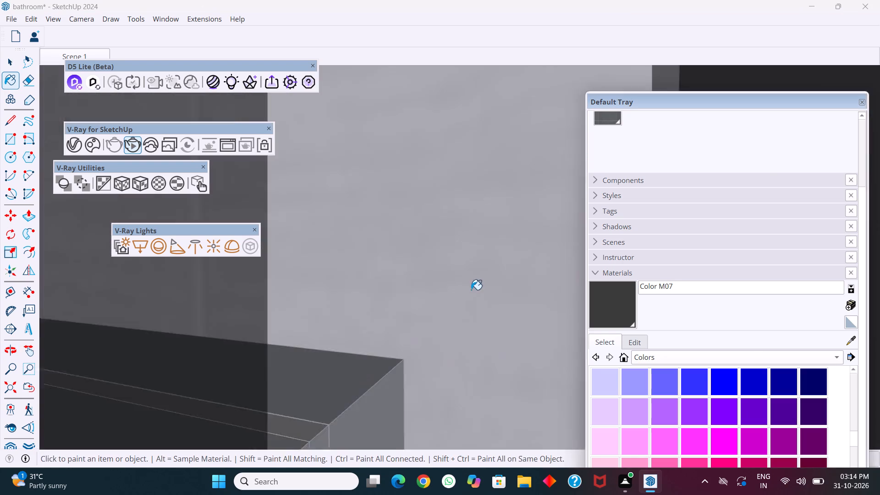
scroll(471, 290, down, 2)
scroll(475, 285, up, 14)
key(space)
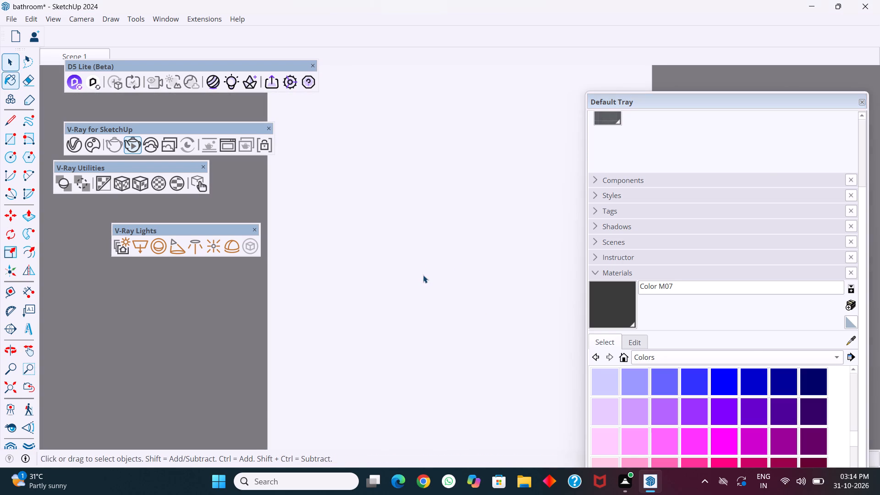
scroll(413, 273, down, 14)
click(55, 55)
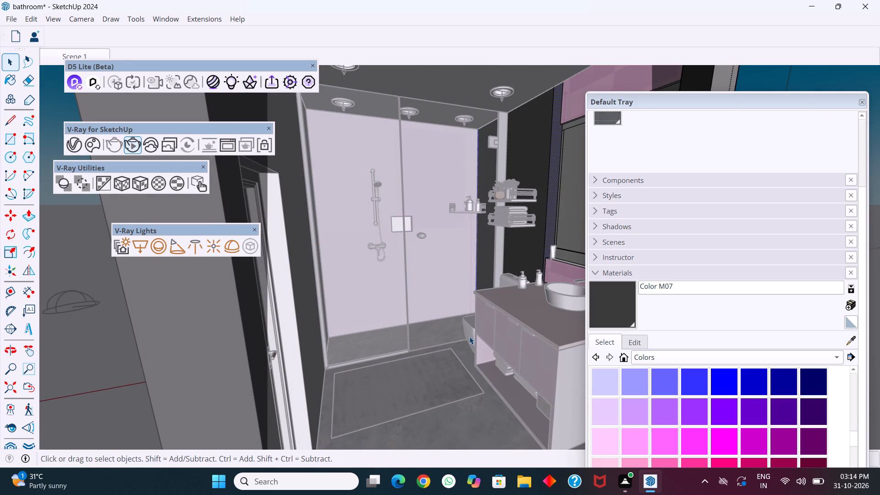
Close the mirror wall's open group, returning to the top level of the bathroom model.
click(540, 359)
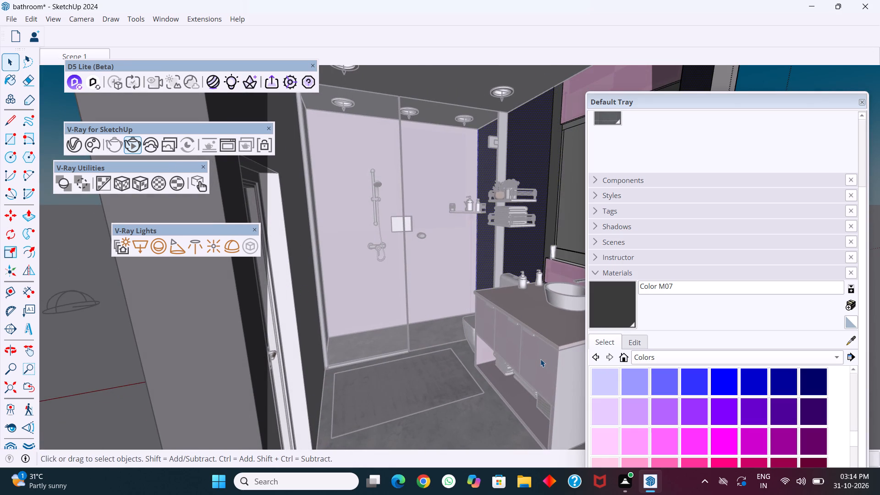
double_click(540, 359)
click(540, 358)
scroll(513, 313, down, 5)
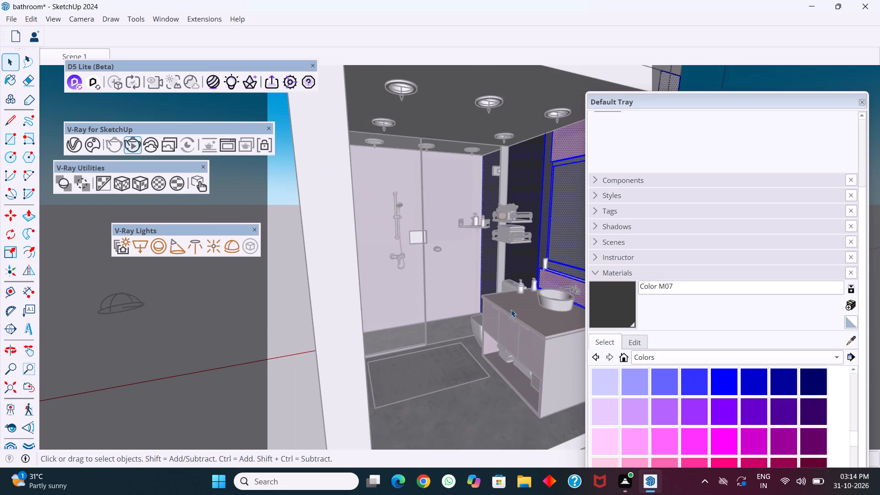
scroll(511, 309, down, 2)
click(288, 344)
click(308, 337)
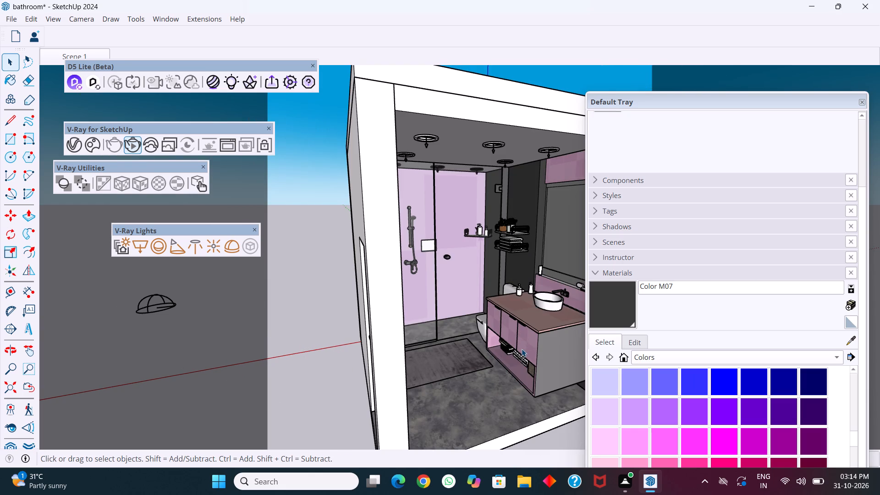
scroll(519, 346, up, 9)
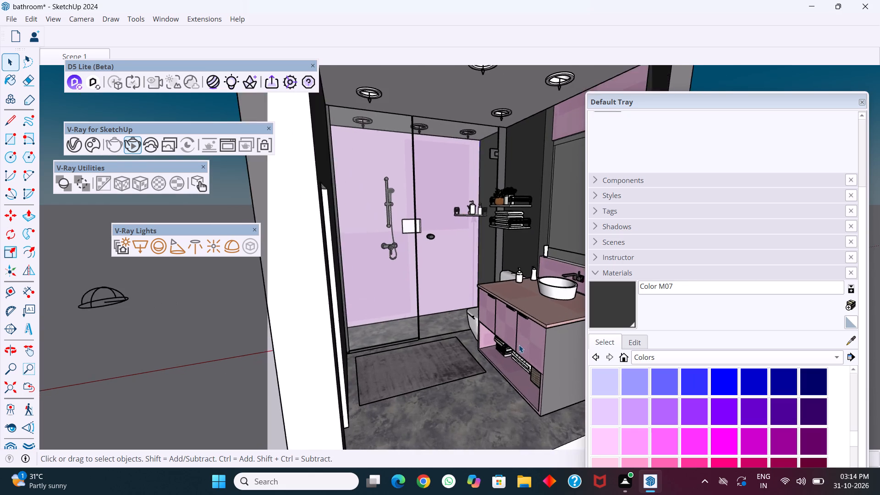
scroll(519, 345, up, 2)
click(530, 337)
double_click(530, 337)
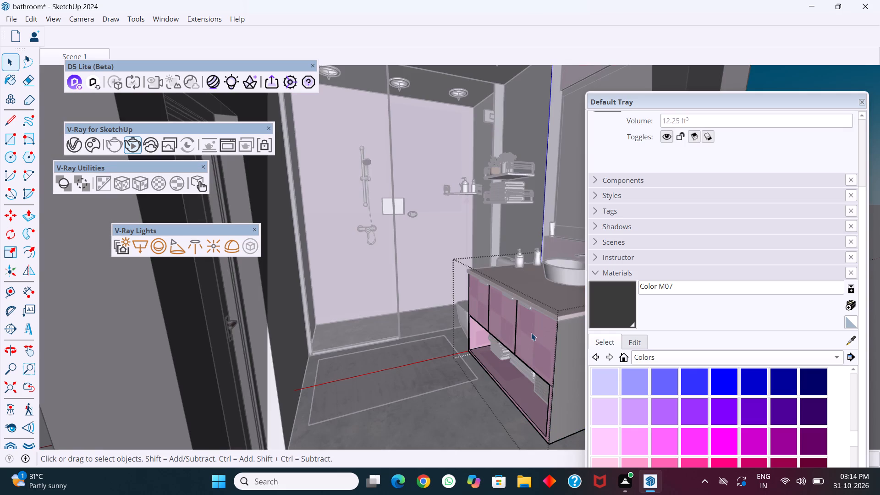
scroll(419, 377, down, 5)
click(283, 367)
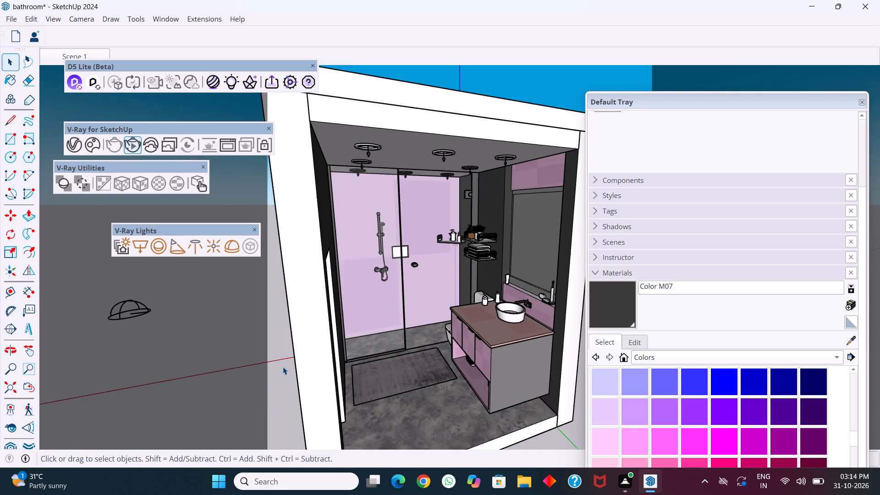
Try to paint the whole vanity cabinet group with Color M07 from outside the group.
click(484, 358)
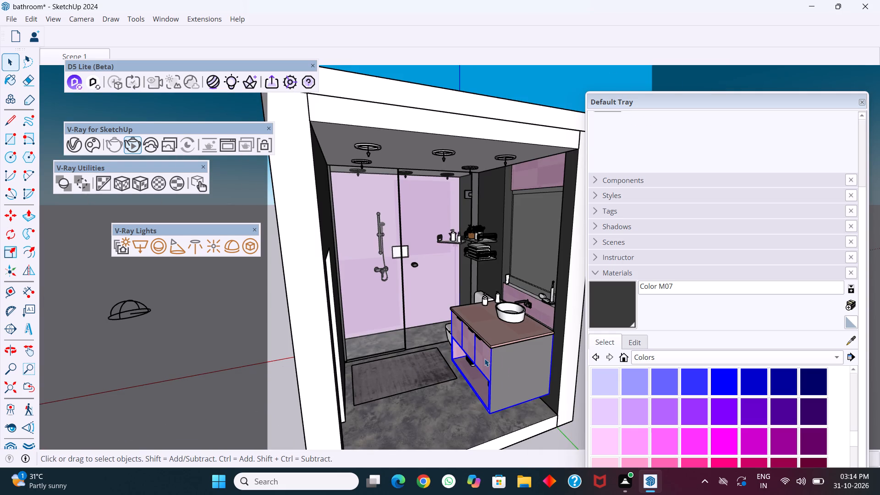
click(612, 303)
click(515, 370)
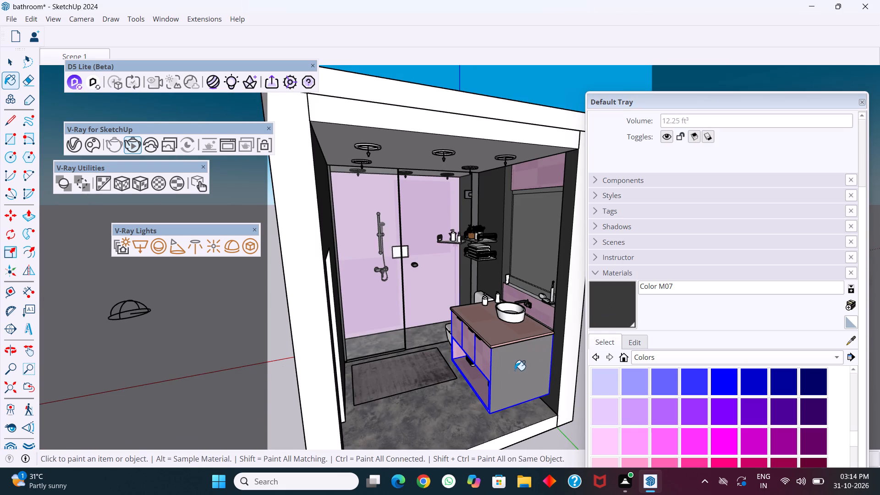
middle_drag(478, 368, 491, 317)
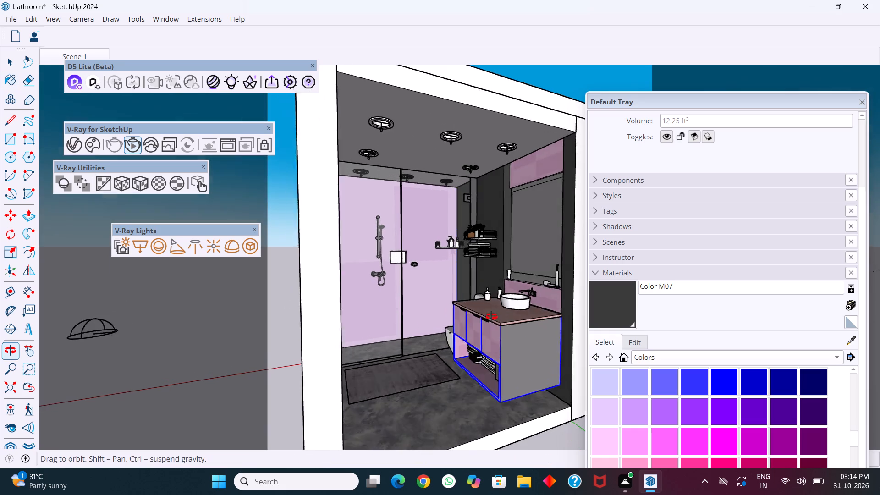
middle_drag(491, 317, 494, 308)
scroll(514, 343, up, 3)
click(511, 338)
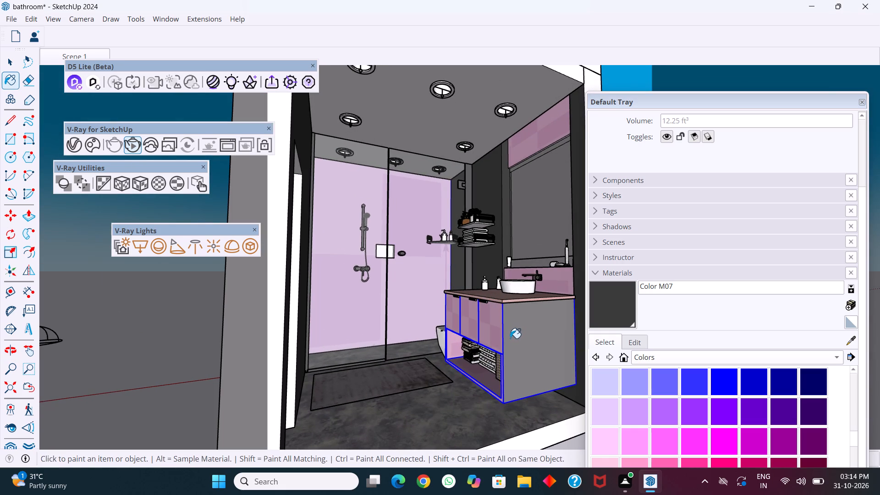
Open the vanity cabinet's group and paint its end panel, three door fronts and open shelf interior with Color M07.
key(space)
double_click(510, 339)
click(507, 328)
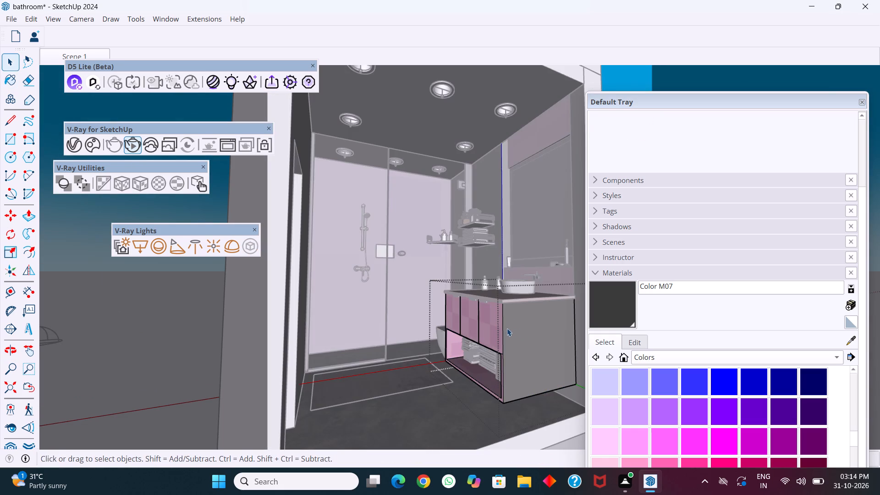
click(614, 304)
click(533, 329)
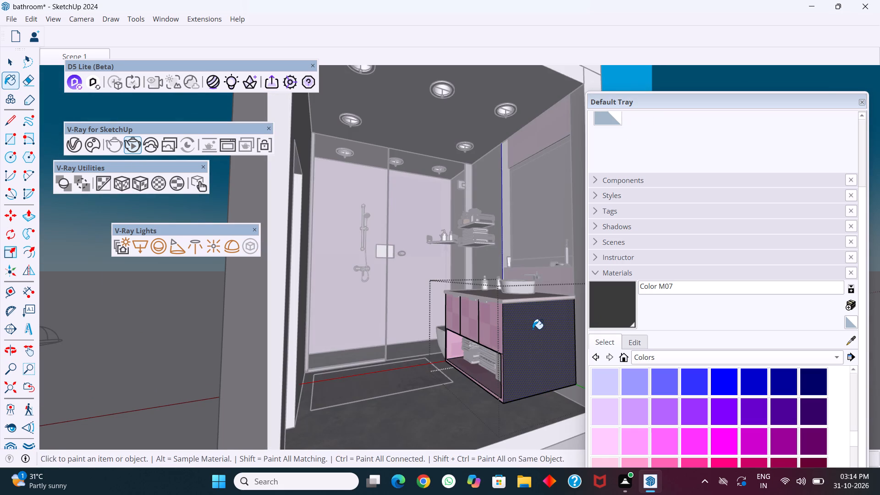
click(491, 328)
click(471, 322)
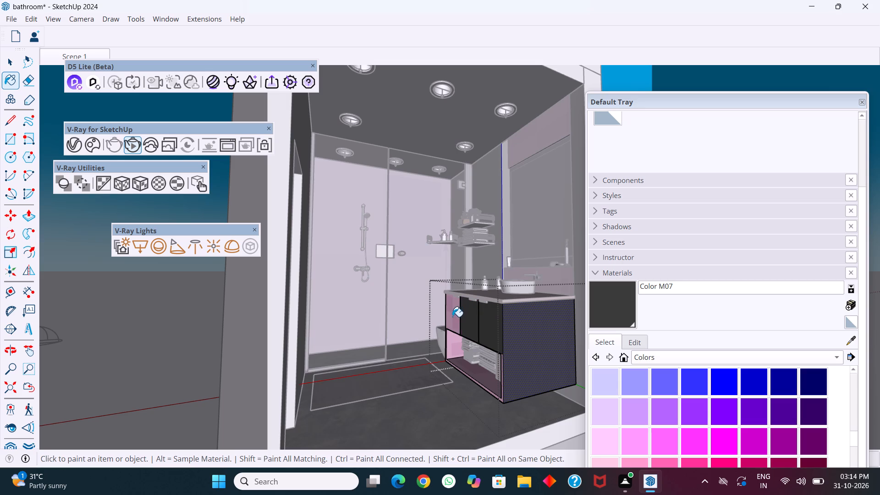
click(452, 317)
click(453, 344)
click(468, 368)
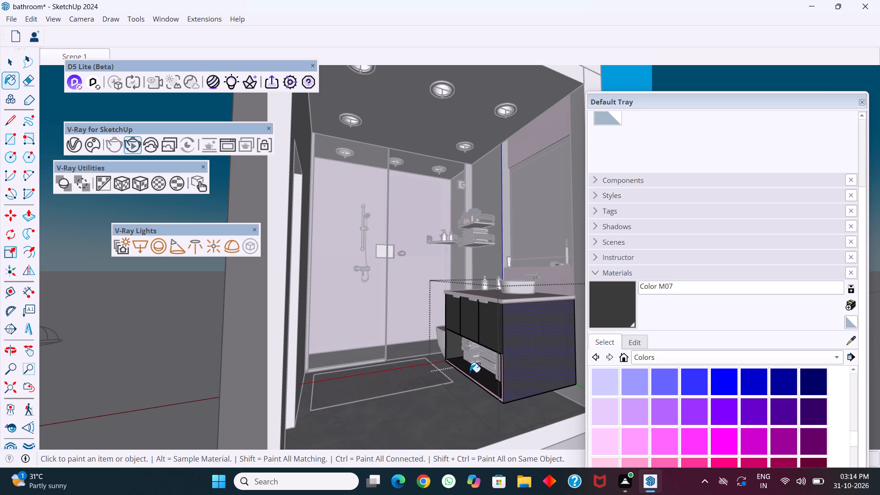
Paint the thin front frame edge around the vanity's open shelf with Color M07.
middle_drag(476, 379, 481, 290)
scroll(515, 306, up, 5)
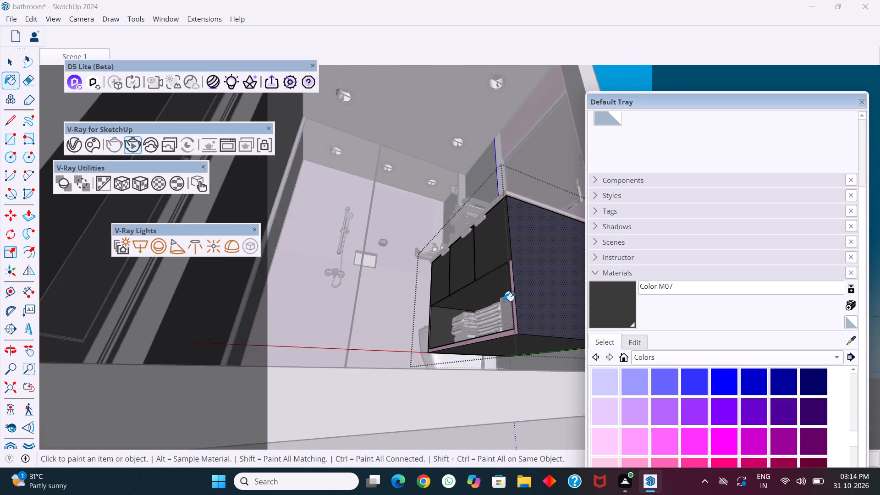
scroll(504, 301, up, 9)
click(518, 307)
scroll(445, 342, down, 2)
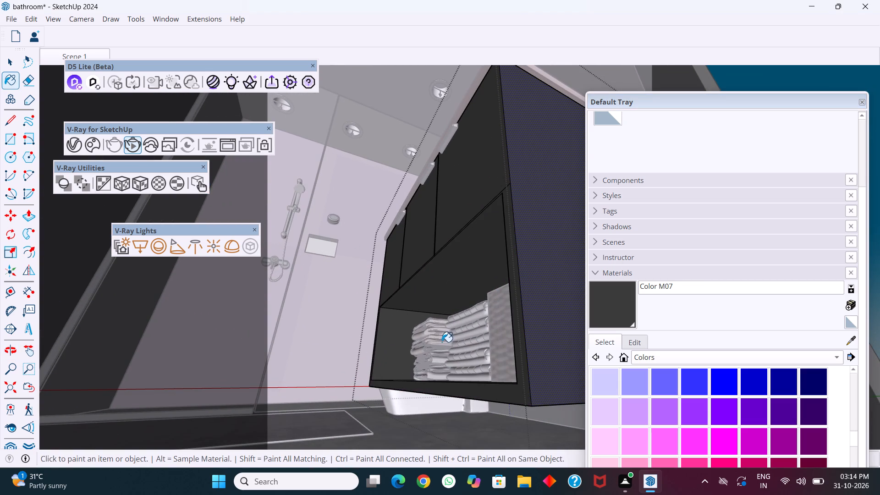
scroll(442, 342, down, 2)
Paint the inner side of the vanity's open shelf beside the basket with Color M07, and close the cabinet group.
middle_drag(418, 346, 468, 354)
scroll(417, 345, down, 5)
middle_drag(430, 361, 465, 372)
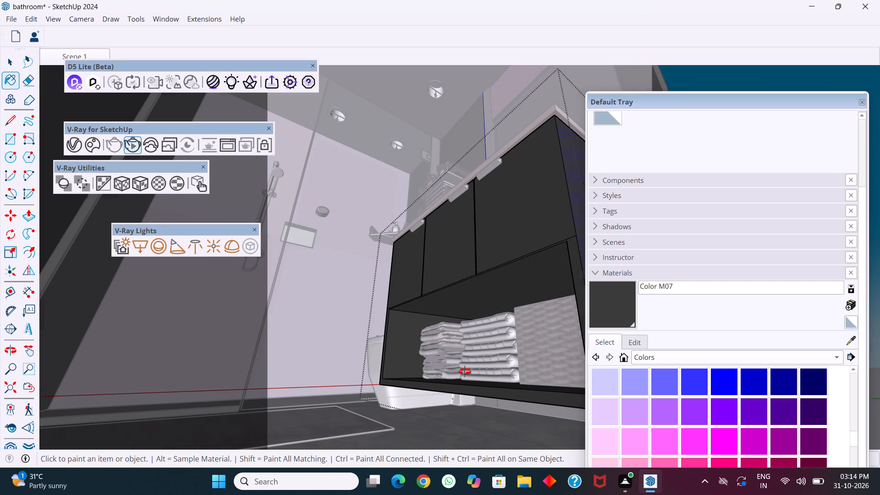
middle_drag(465, 372, 491, 385)
scroll(364, 334, down, 8)
middle_drag(322, 346, 431, 366)
middle_drag(468, 363, 438, 365)
scroll(468, 364, up, 16)
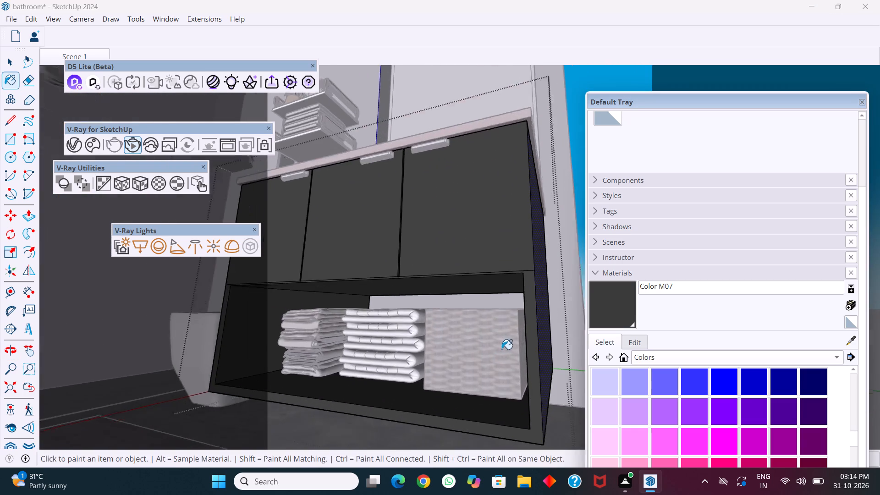
scroll(502, 349, up, 2)
middle_drag(502, 349, 558, 359)
click(575, 333)
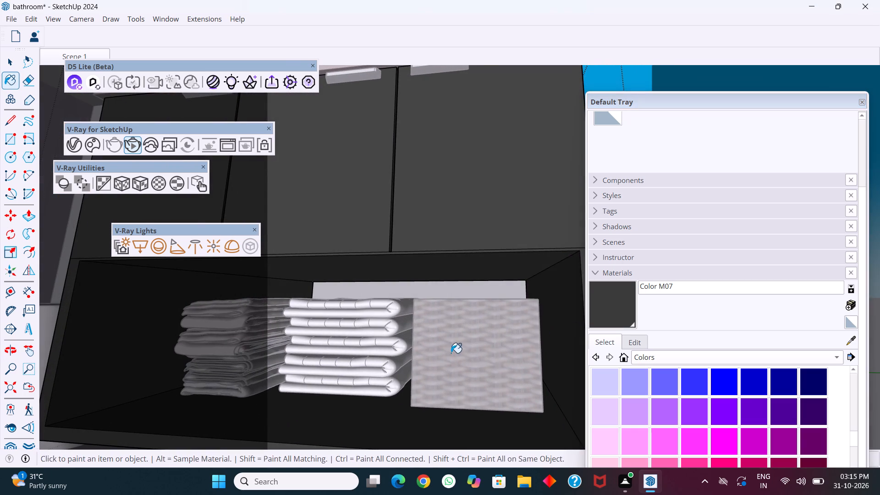
scroll(449, 353, down, 8)
middle_drag(435, 351, 350, 355)
middle_drag(386, 368, 329, 376)
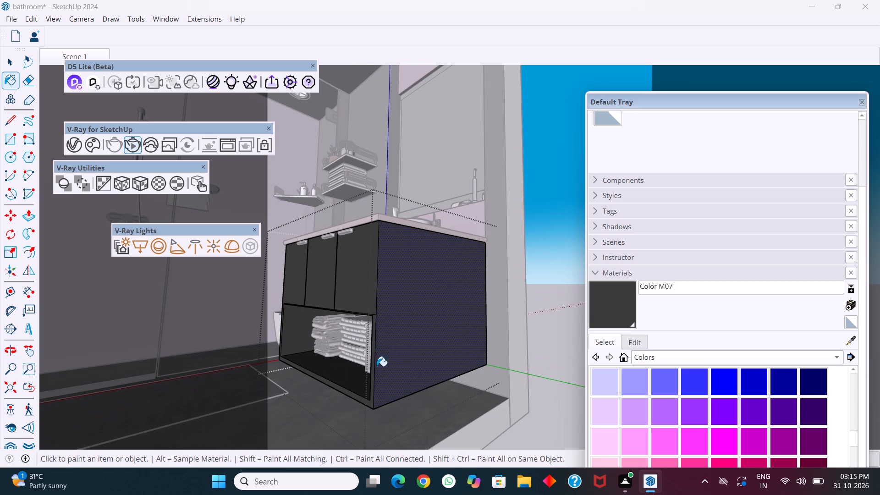
middle_drag(378, 366, 300, 382)
middle_drag(341, 355, 304, 400)
middle_drag(358, 349, 319, 346)
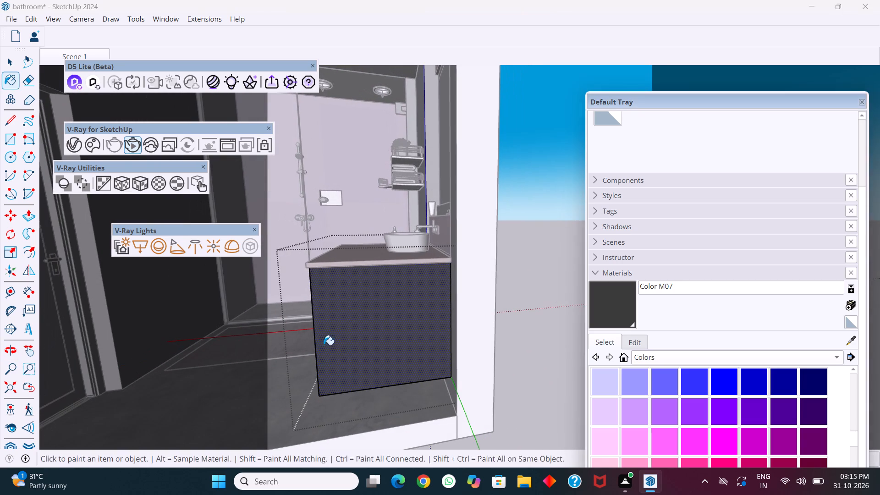
key(space)
click(538, 350)
Examine the repainted vanity and the surrounding bathroom surfaces from the open side of the room.
scroll(421, 324, down, 8)
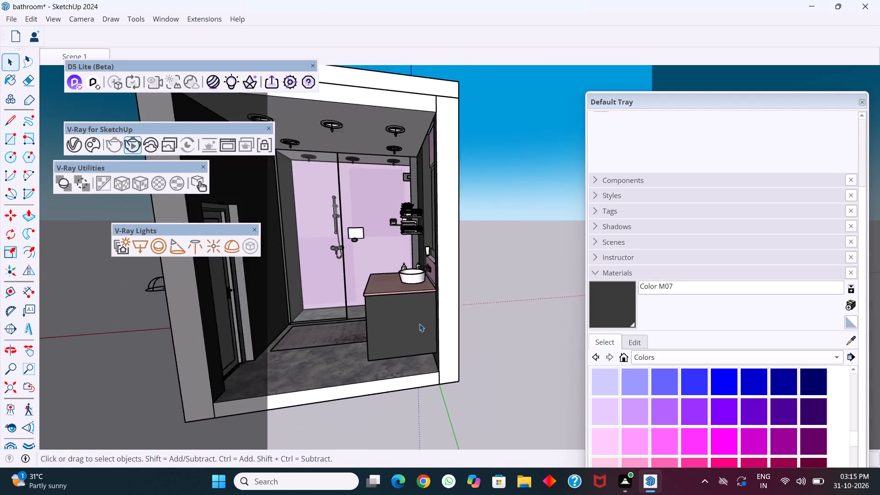
scroll(419, 324, down, 1)
middle_drag(430, 322, 393, 327)
scroll(389, 250, up, 3)
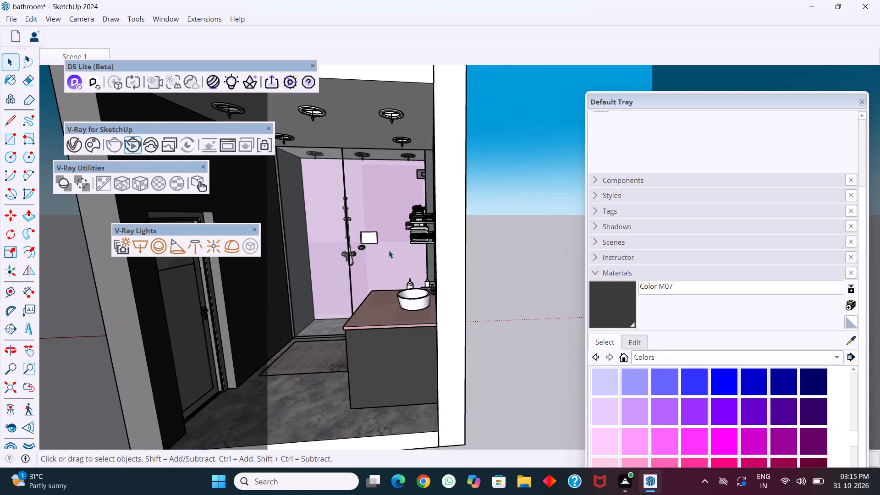
scroll(389, 250, up, 4)
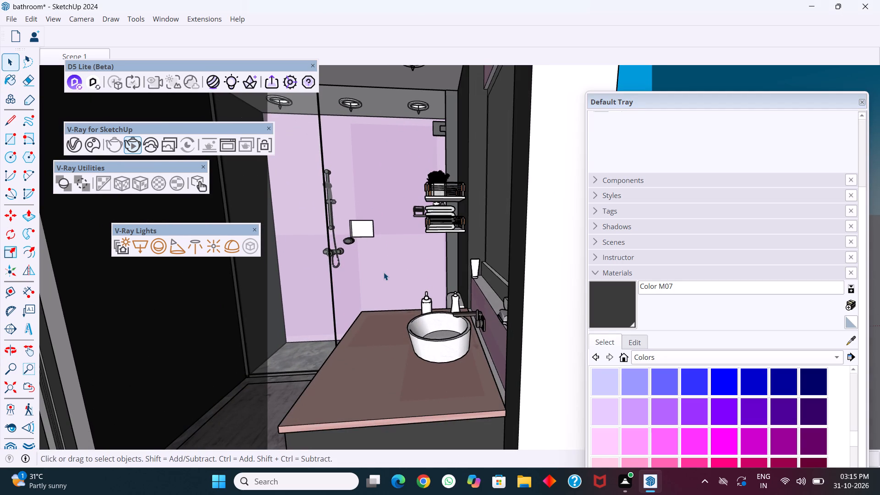
scroll(380, 268, down, 3)
middle_drag(381, 280, 365, 276)
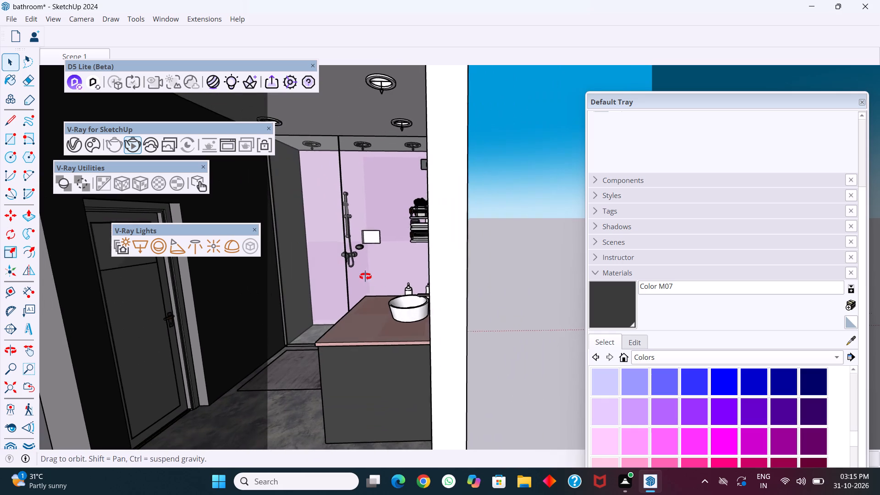
middle_drag(365, 276, 365, 276)
Stop the running V-Ray render and restart it from the Asset Editor, bringing the frame buffer's image into full view.
click(74, 140)
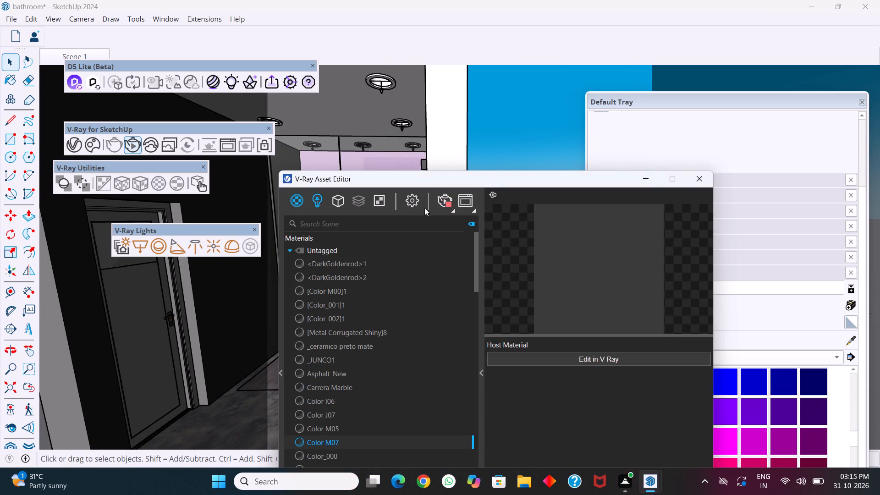
click(445, 198)
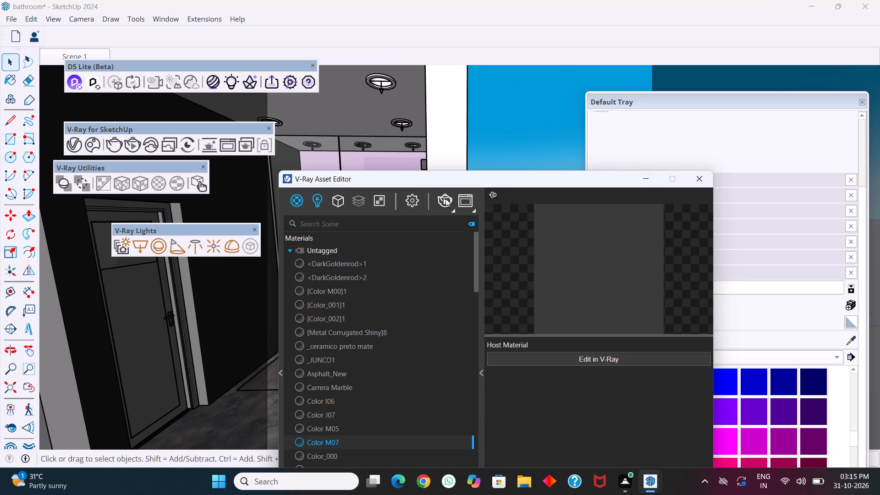
click(445, 198)
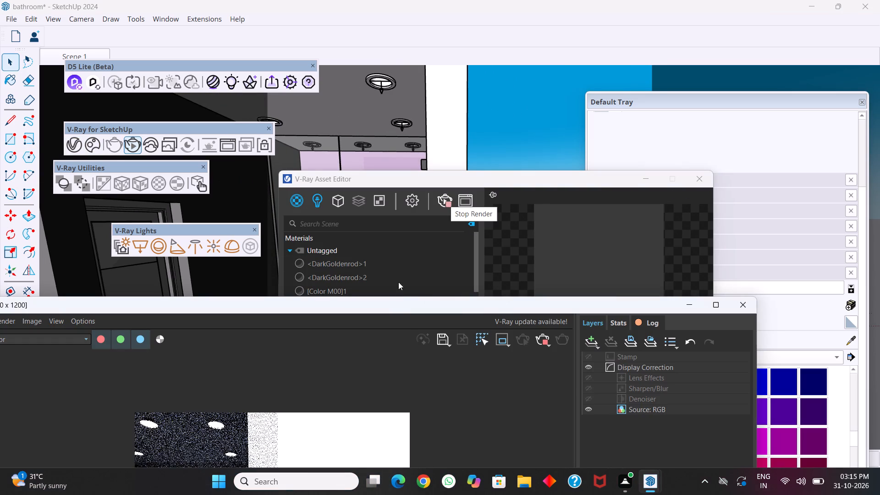
drag(403, 303, 557, 108)
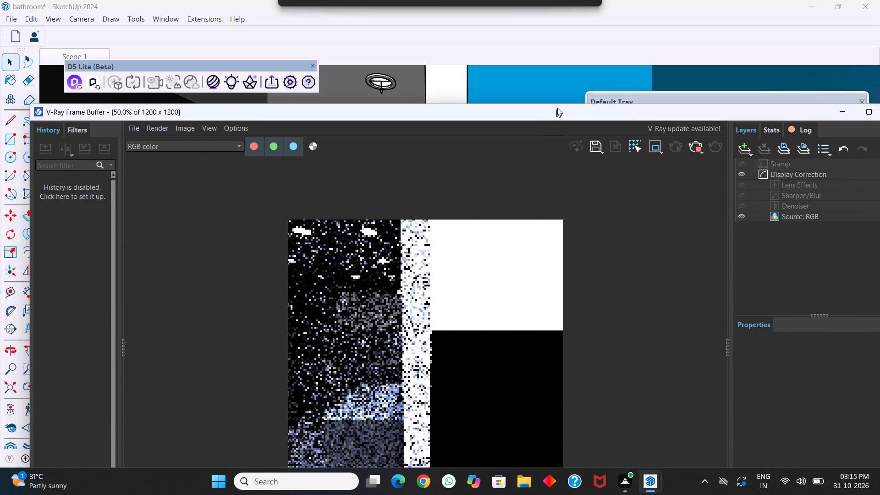
drag(557, 108, 579, 46)
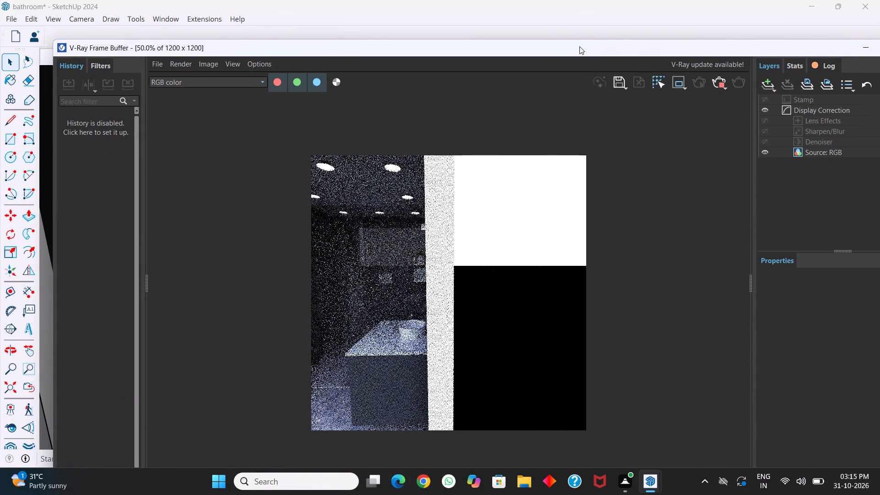
Switch the live render to the saved Scene 1 camera view and examine the bathroom in the repositioned frame buffer.
drag(484, 46, 522, 187)
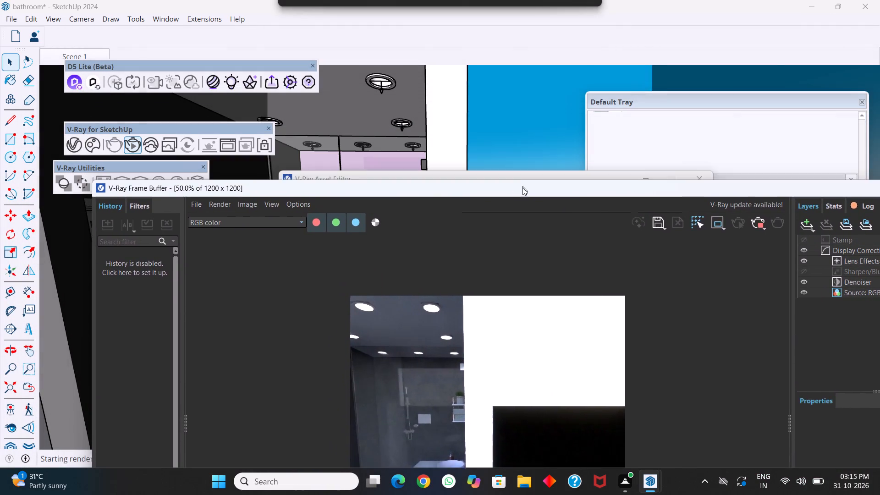
drag(522, 187, 523, 249)
click(88, 51)
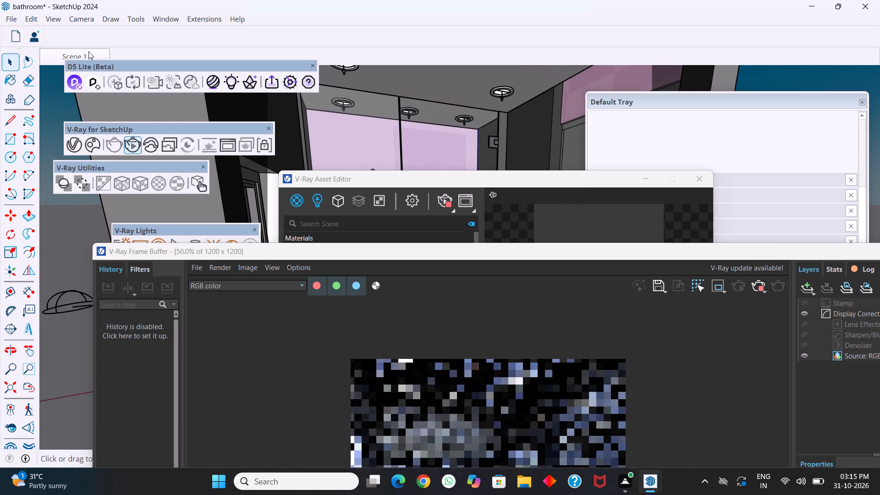
drag(465, 251, 426, 83)
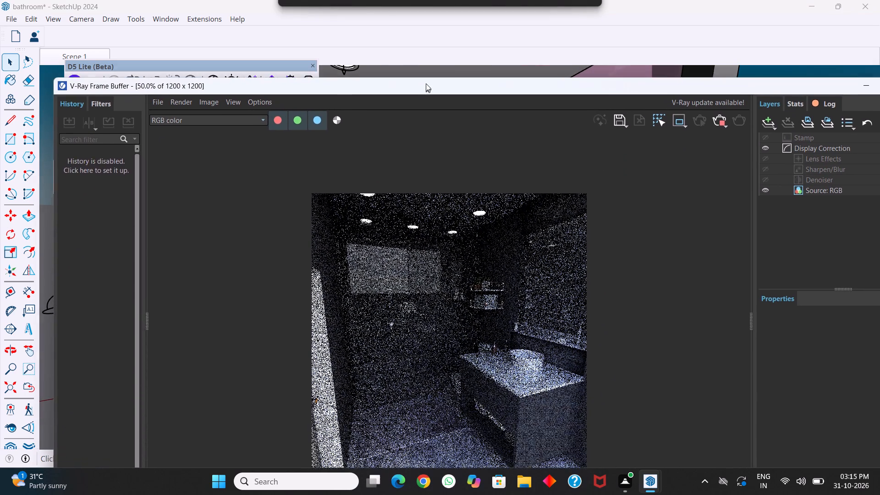
drag(426, 83, 423, 50)
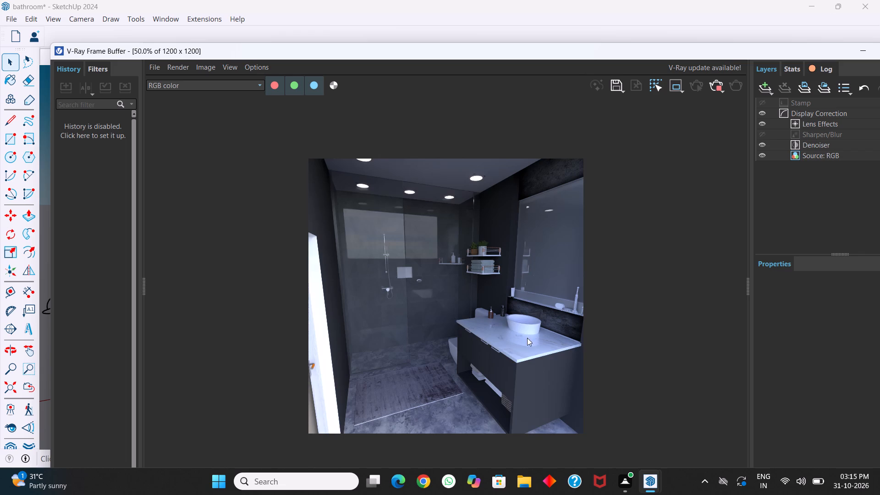
scroll(539, 379, up, 4)
scroll(465, 336, down, 4)
Move the frame buffer and Asset Editor clear of the model view and stop the running V-Ray render.
drag(402, 51, 472, 337)
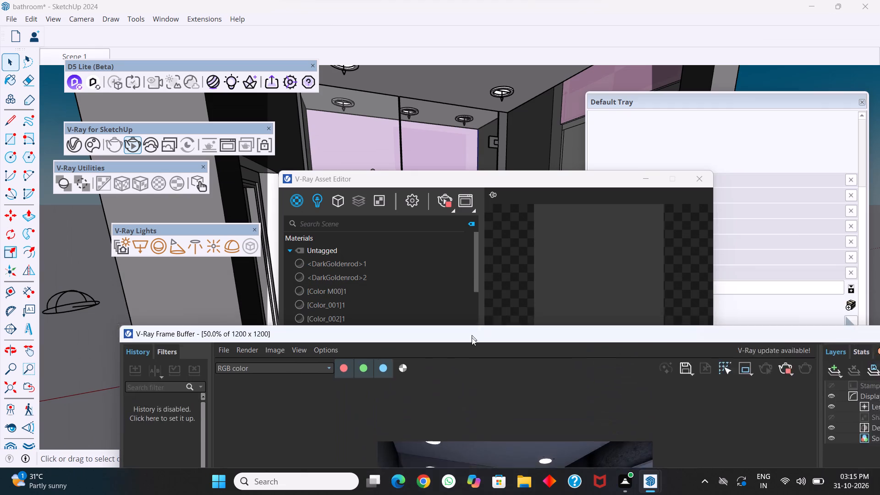
drag(472, 337, 464, 405)
drag(515, 175, 775, 304)
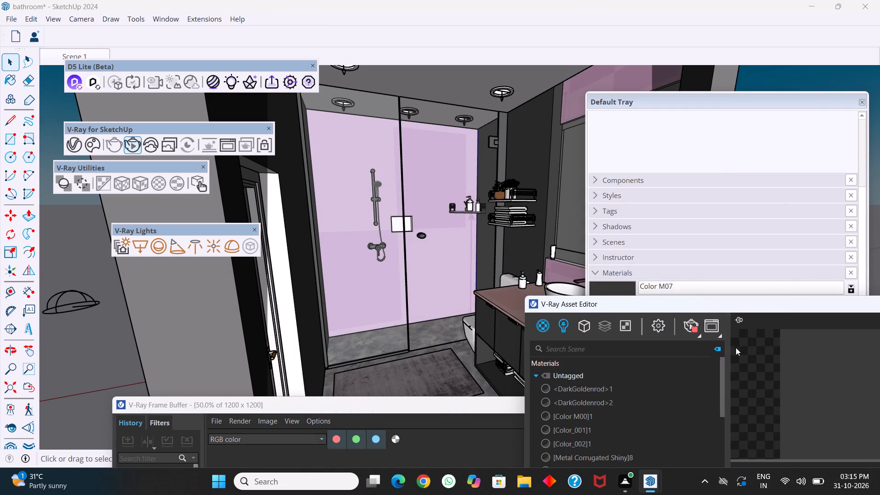
click(687, 321)
Reframe the bathroom from its open side so the shower, floor mat and vanity are all in view.
scroll(420, 283, down, 4)
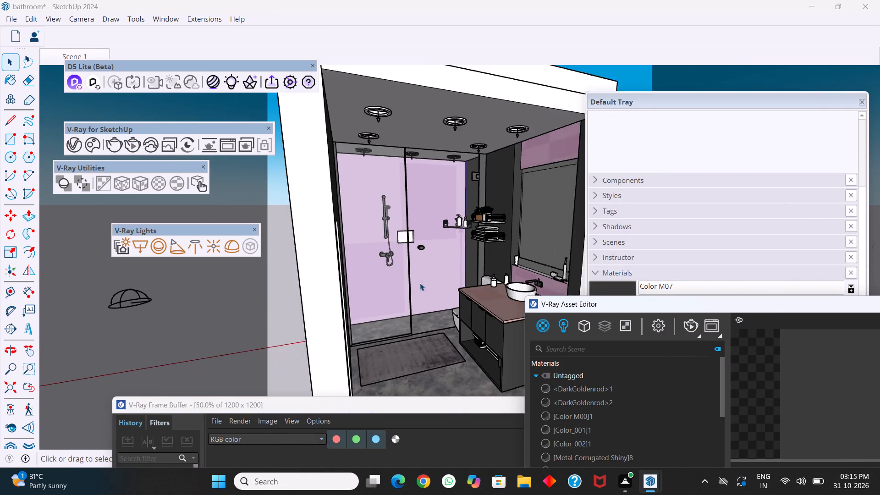
middle_drag(419, 292, 373, 286)
scroll(384, 300, up, 2)
middle_drag(392, 316, 392, 312)
scroll(391, 339, up, 1)
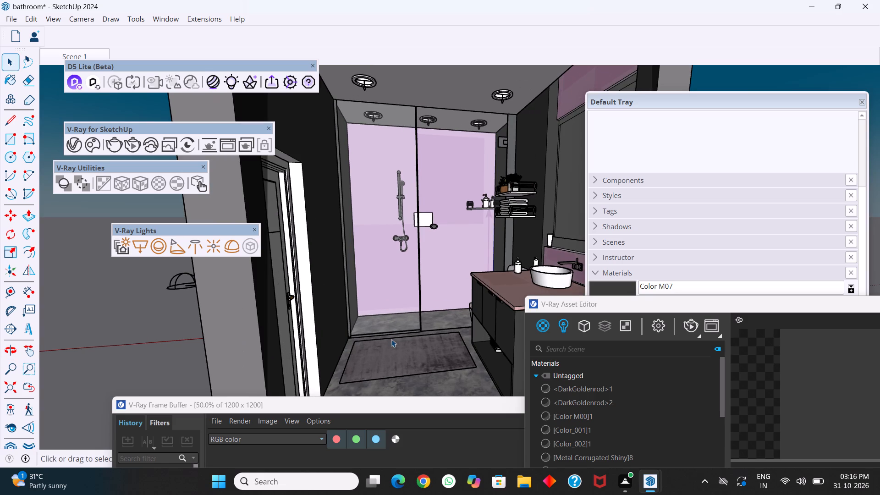
middle_drag(391, 345, 397, 345)
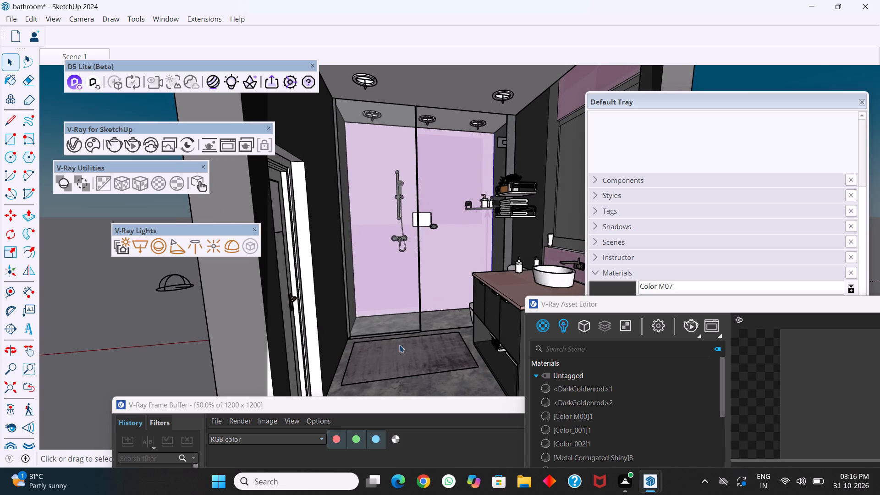
middle_click(401, 346)
shift+middle_drag(401, 346, 384, 347)
middle_drag(392, 354, 409, 350)
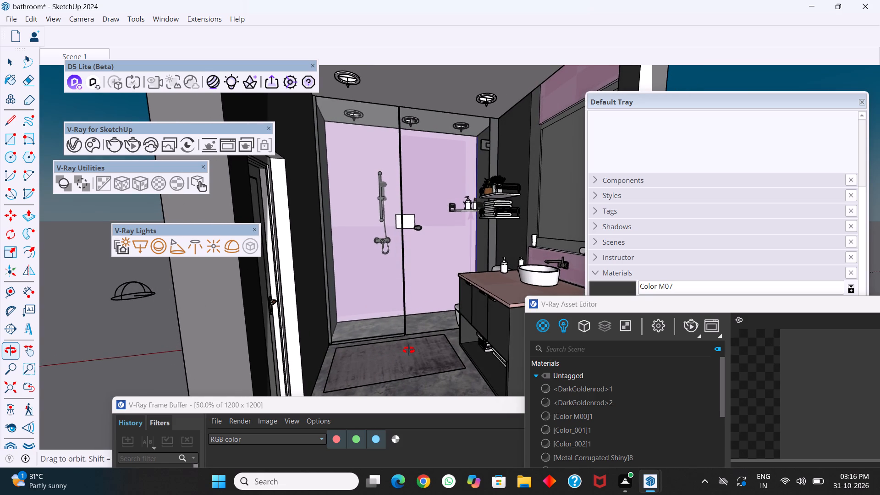
middle_drag(409, 350, 423, 347)
Fine-tune the camera with the Field of View tool, render the view interactively and examine it in the maximized frame buffer.
click(27, 429)
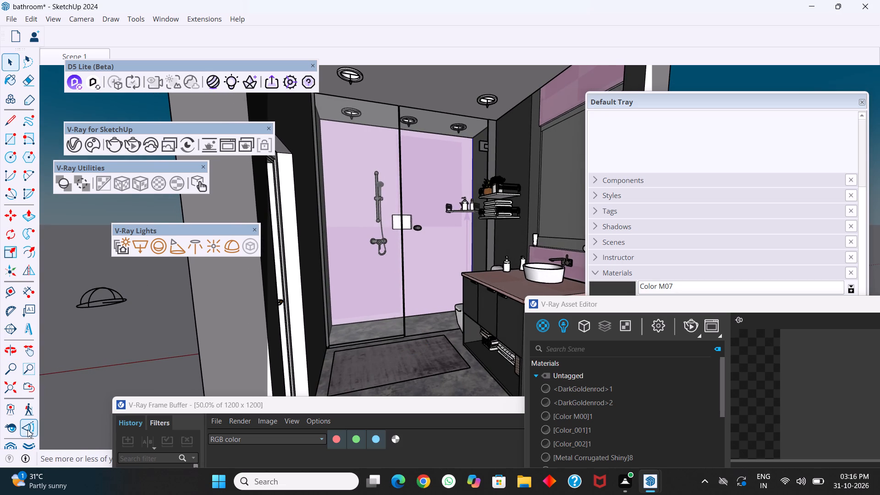
drag(397, 329, 401, 337)
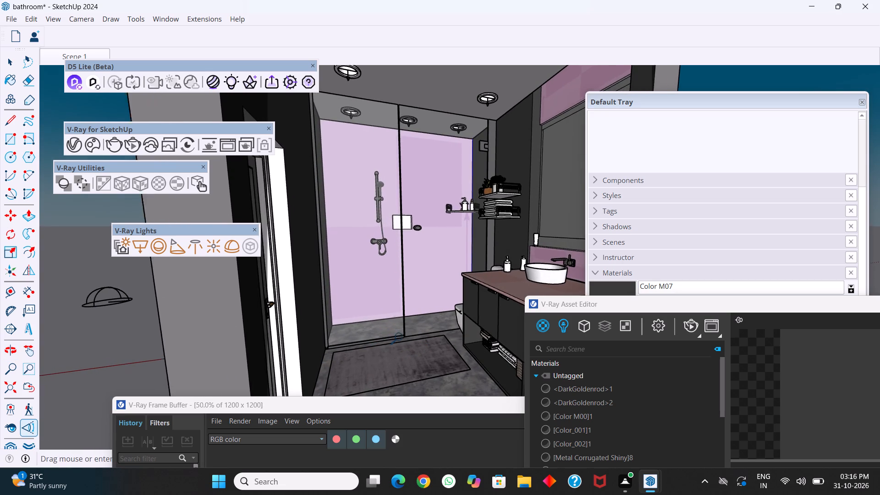
drag(401, 337, 401, 339)
middle_drag(402, 339, 412, 339)
drag(412, 339, 412, 336)
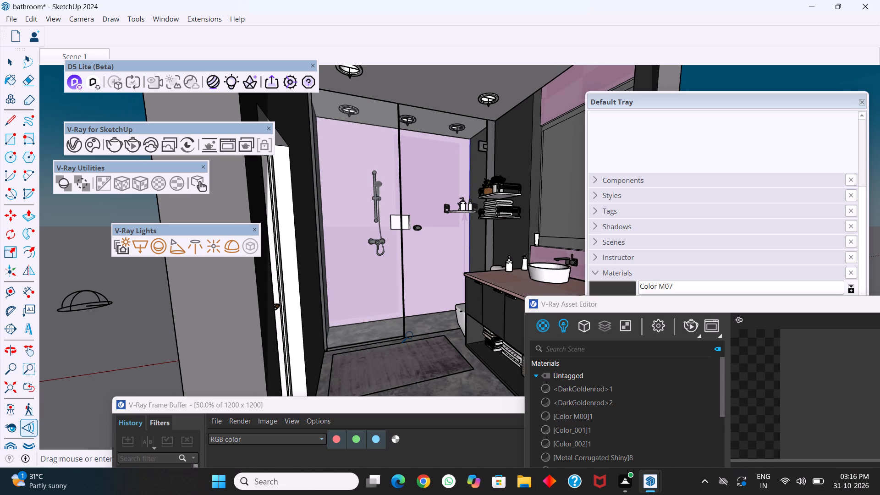
drag(412, 336, 409, 335)
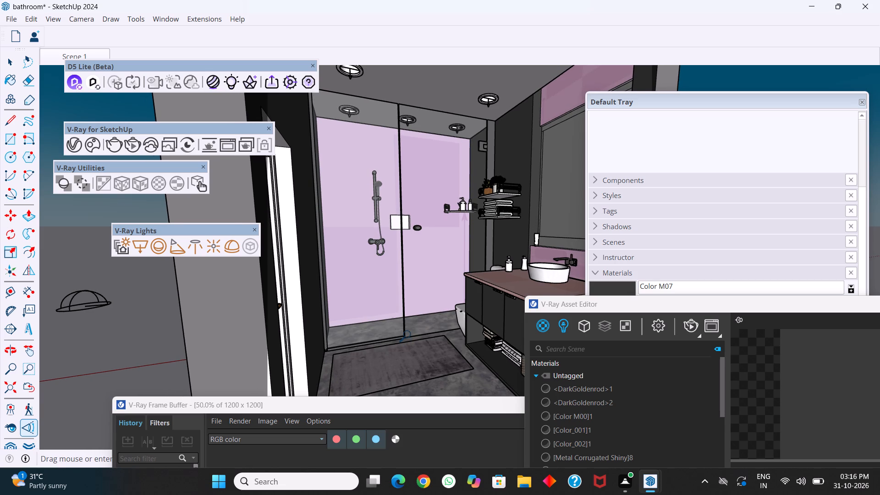
click(696, 326)
click(575, 404)
drag(575, 404, 568, 363)
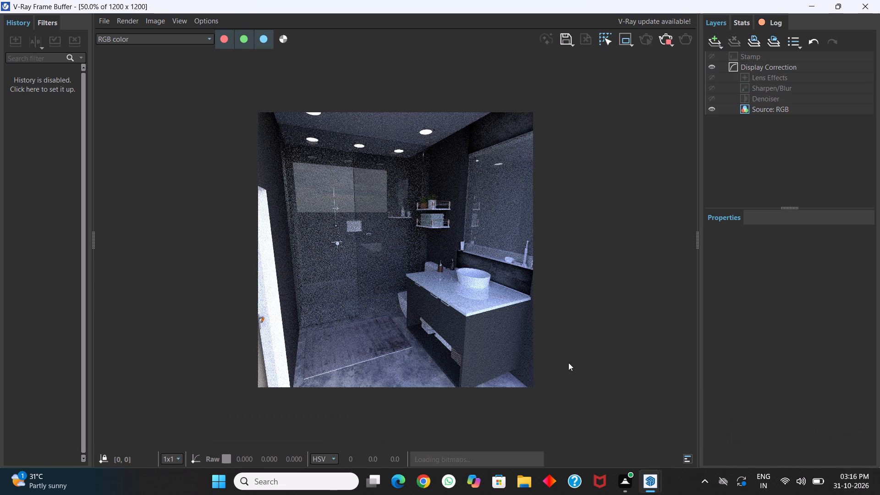
drag(568, 363, 567, 346)
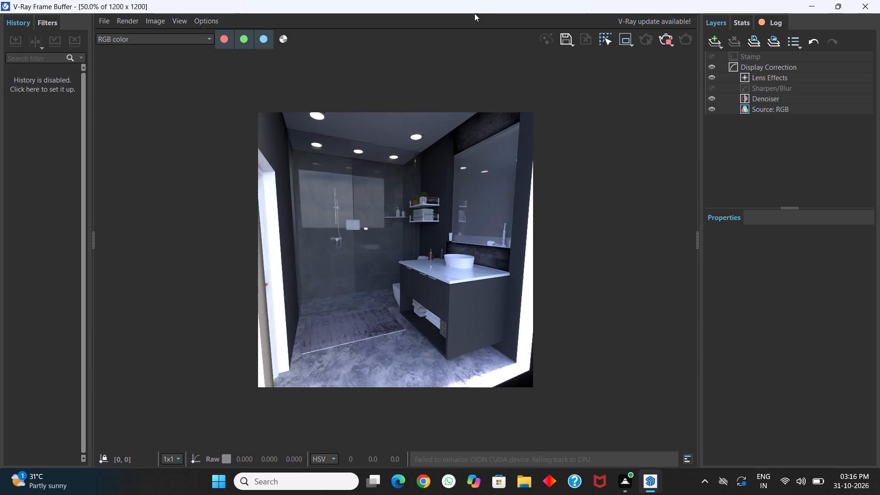
Uncover the model view by moving the frame buffer aside, and stop the V-Ray render.
drag(476, 10, 464, 220)
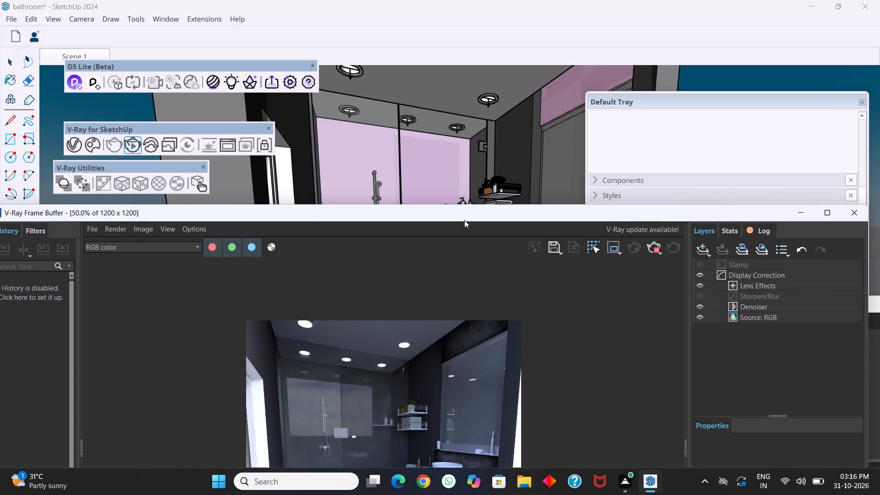
drag(464, 220, 354, 305)
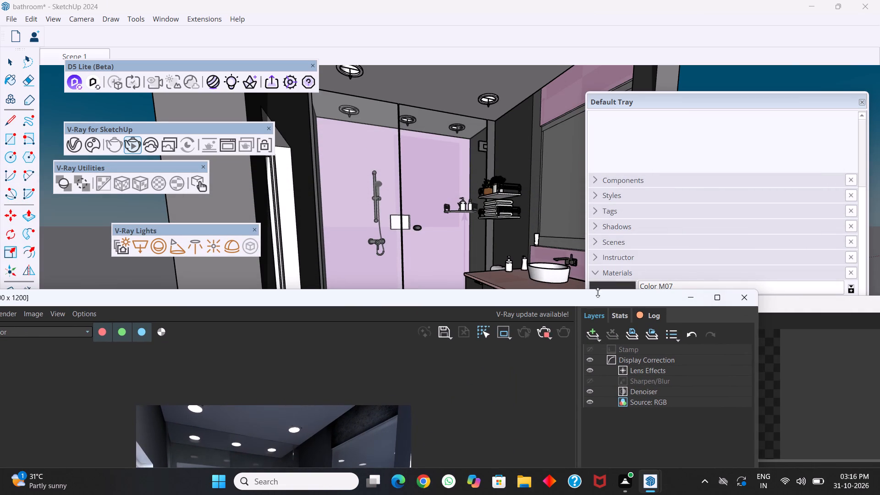
click(542, 335)
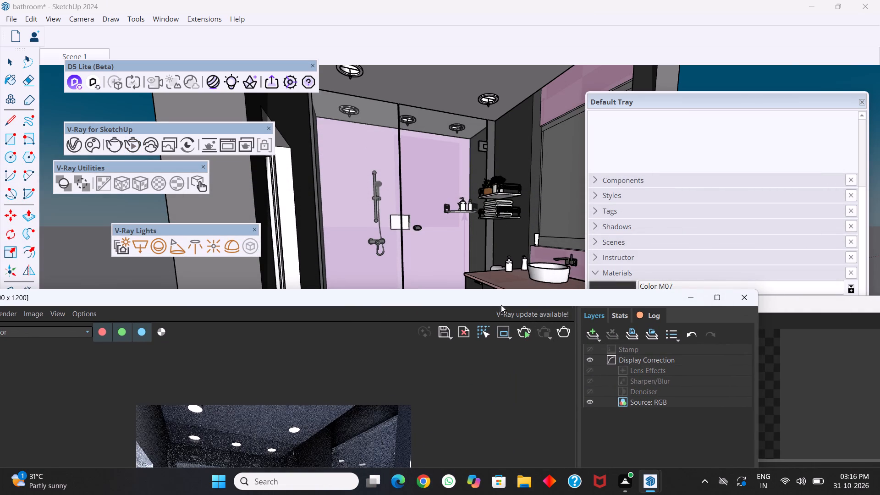
Bring the camera closer and lower toward the shower and the vanity's open shelf, and render that view in the maximized frame buffer.
drag(501, 305, 597, 467)
drag(401, 336, 387, 337)
scroll(387, 337, up, 1)
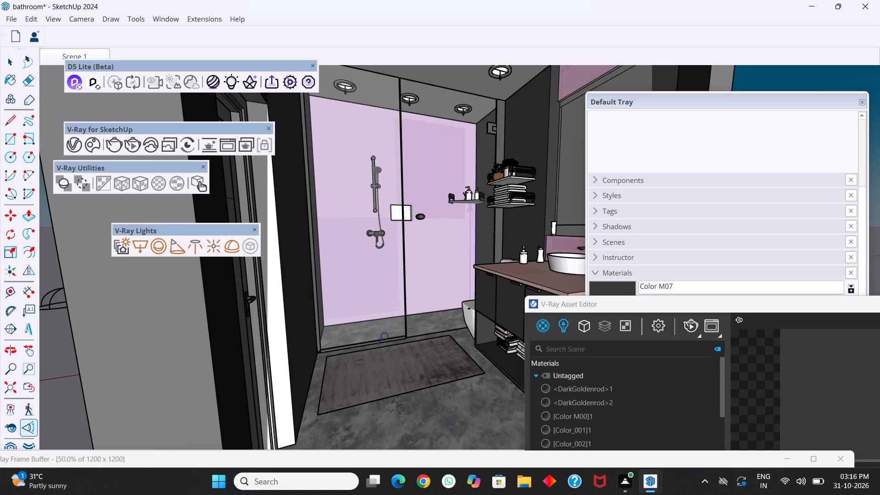
middle_drag(386, 340, 374, 338)
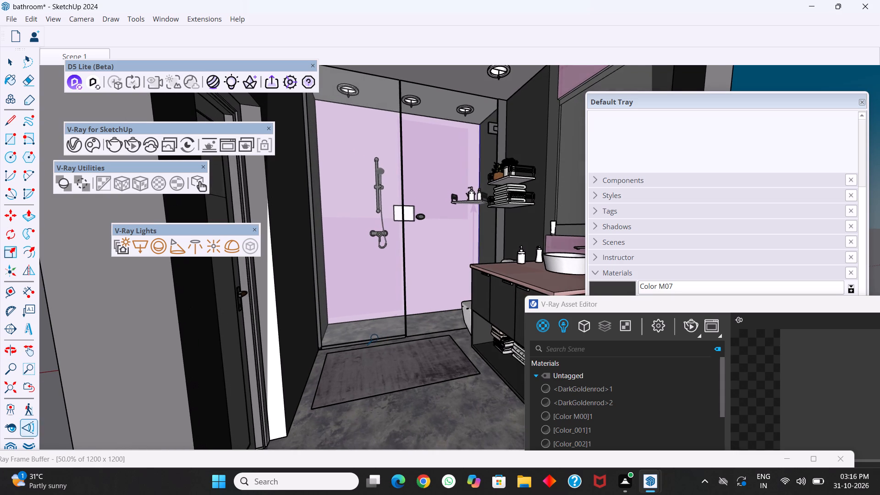
middle_drag(377, 339, 387, 339)
scroll(391, 356, up, 1)
middle_drag(392, 362, 402, 361)
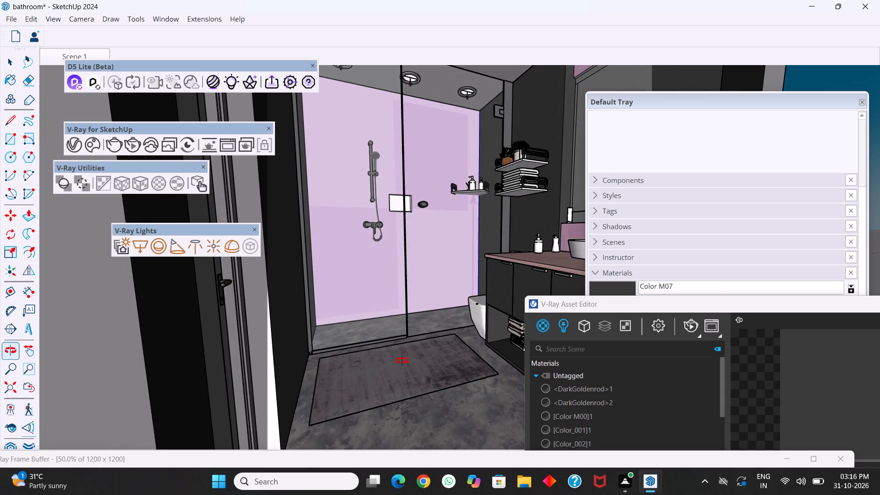
middle_drag(402, 361, 396, 340)
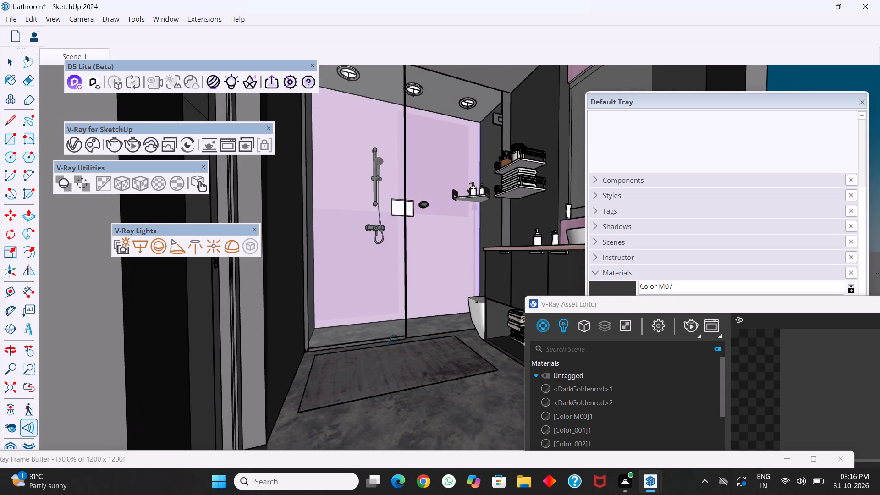
middle_click(396, 339)
scroll(396, 337, up, 1)
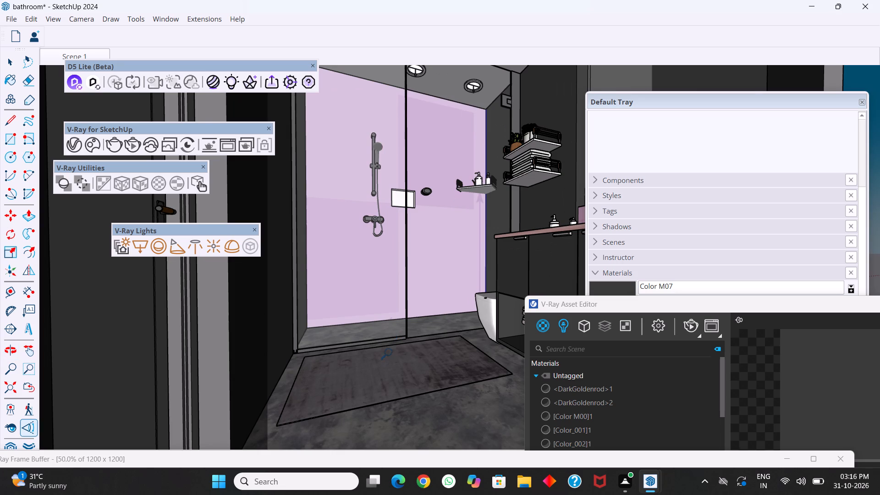
scroll(390, 349, down, 1)
middle_drag(390, 349, 402, 347)
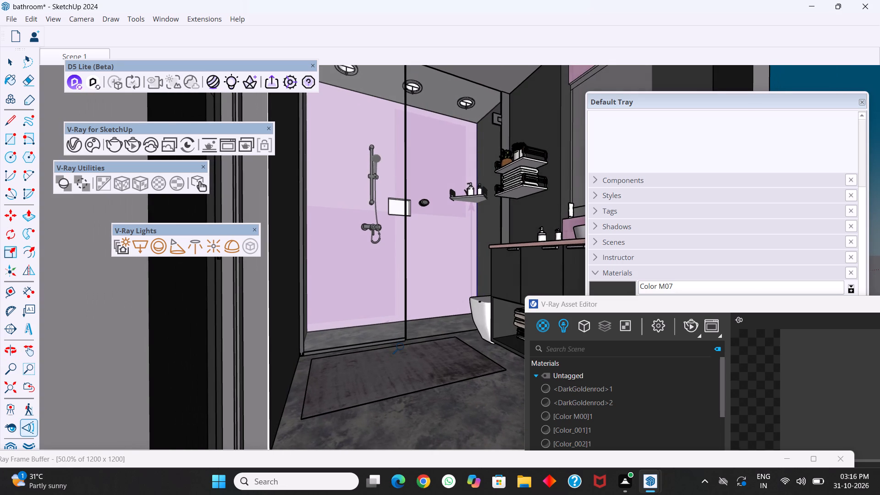
middle_click(402, 347)
click(688, 324)
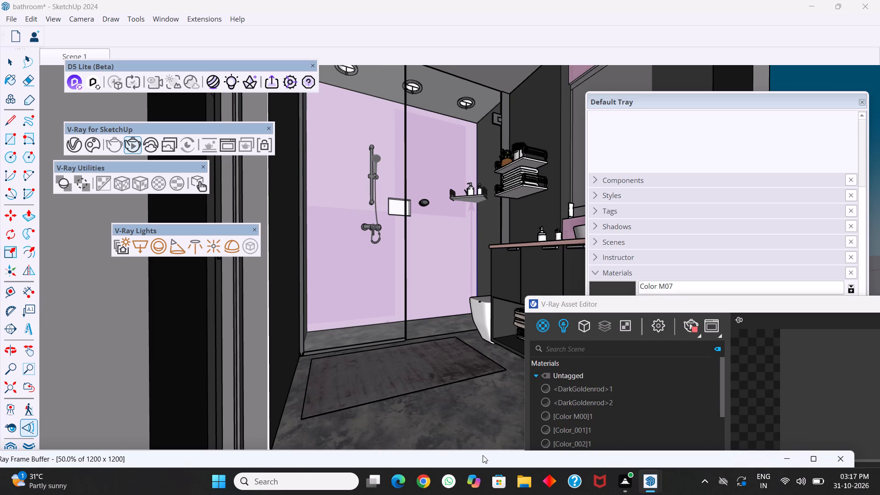
double_click(483, 455)
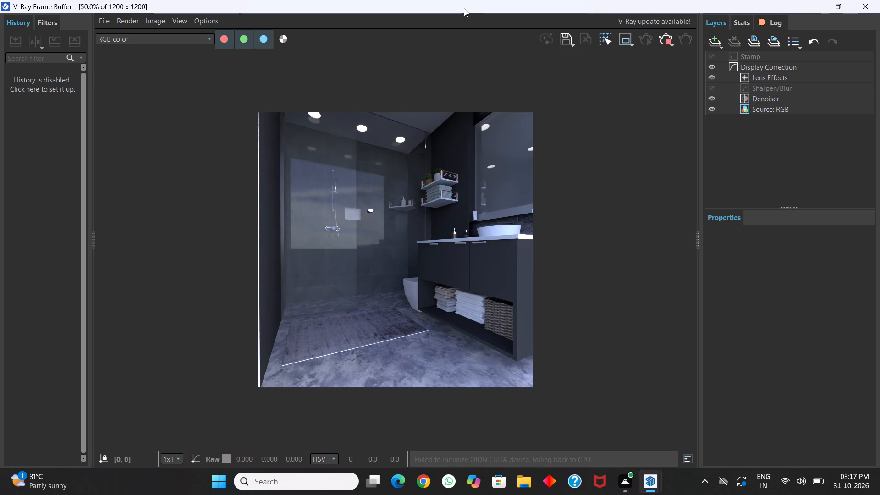
Uncover the model and pull the camera back until the whole open-sided bathroom is in view.
drag(464, 8, 470, 348)
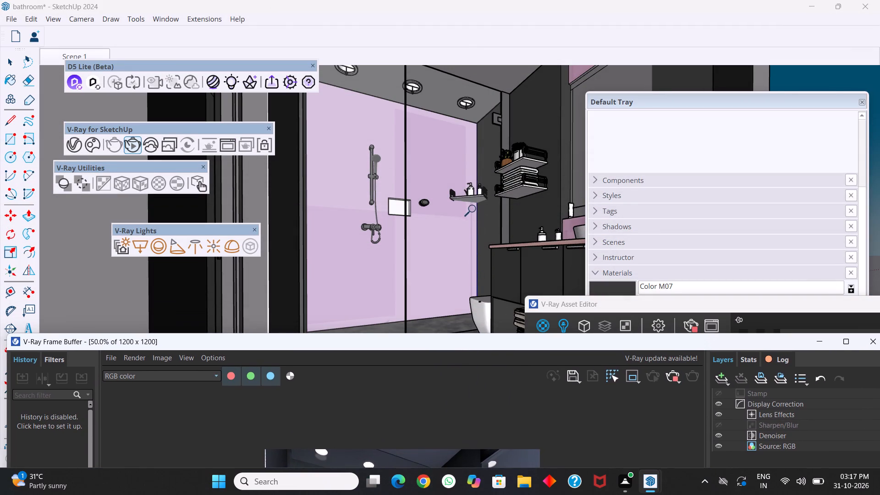
key(space)
scroll(261, 184, down, 2)
key(Escape)
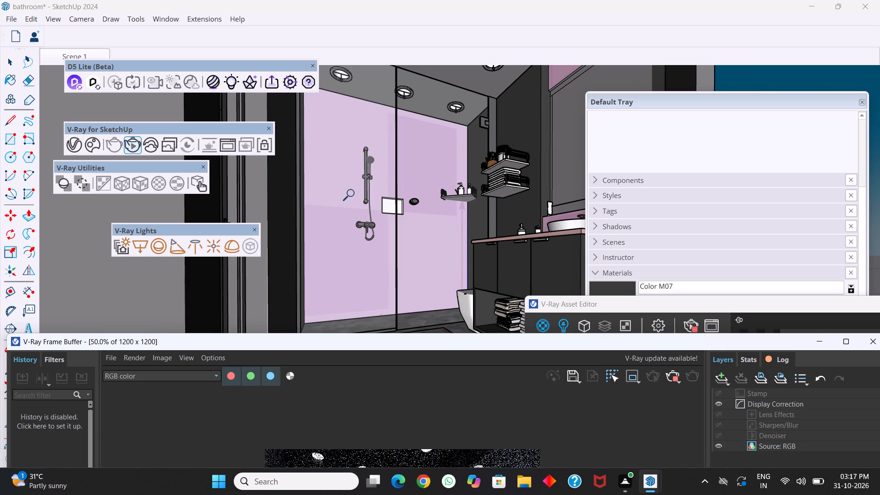
key(space)
scroll(272, 245, down, 5)
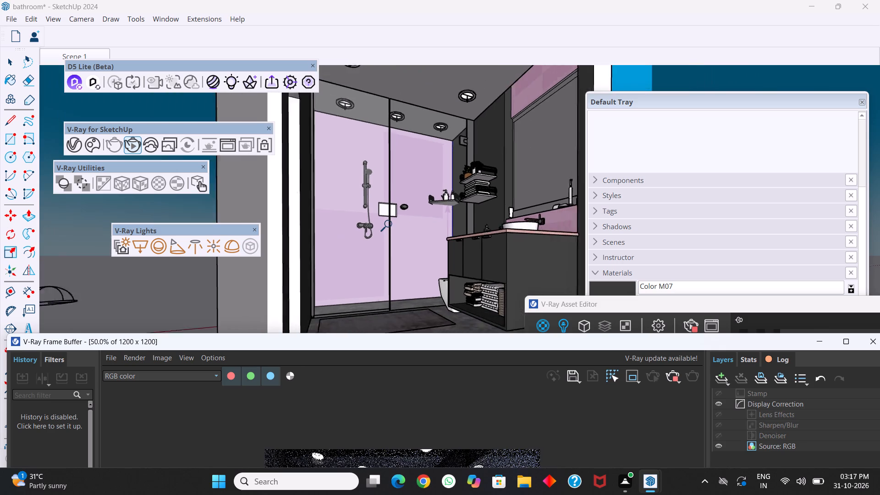
scroll(390, 225, down, 3)
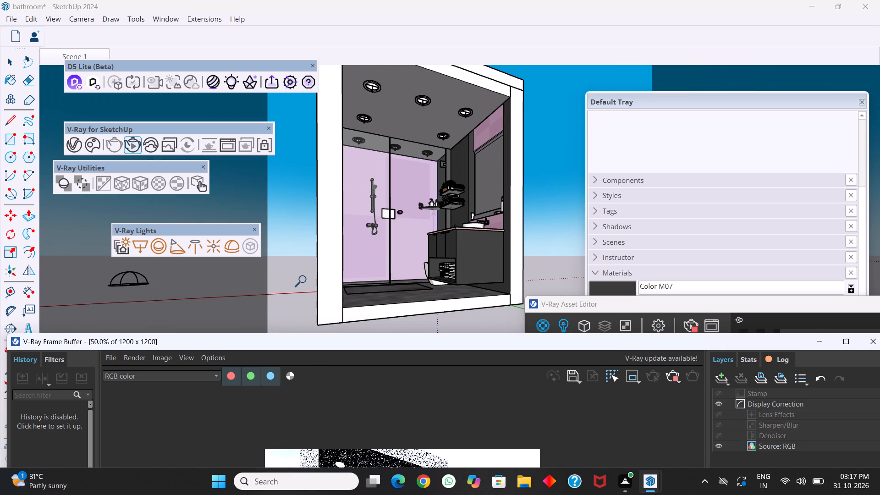
Stop the live V-Ray render and close the frame buffer.
click(676, 374)
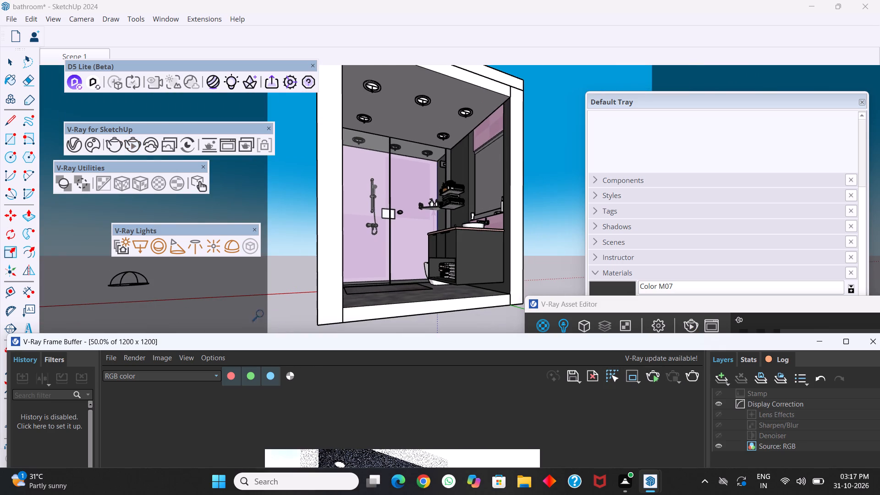
key(space)
click(300, 310)
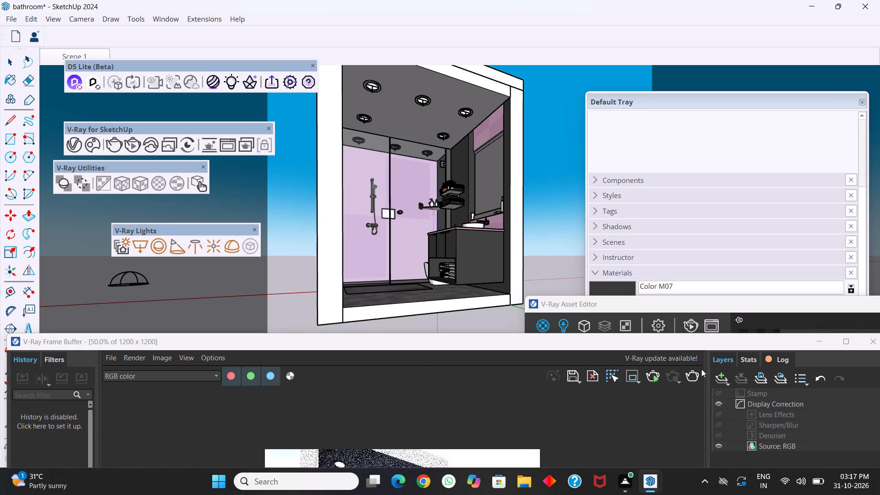
click(868, 345)
click(421, 357)
click(421, 357)
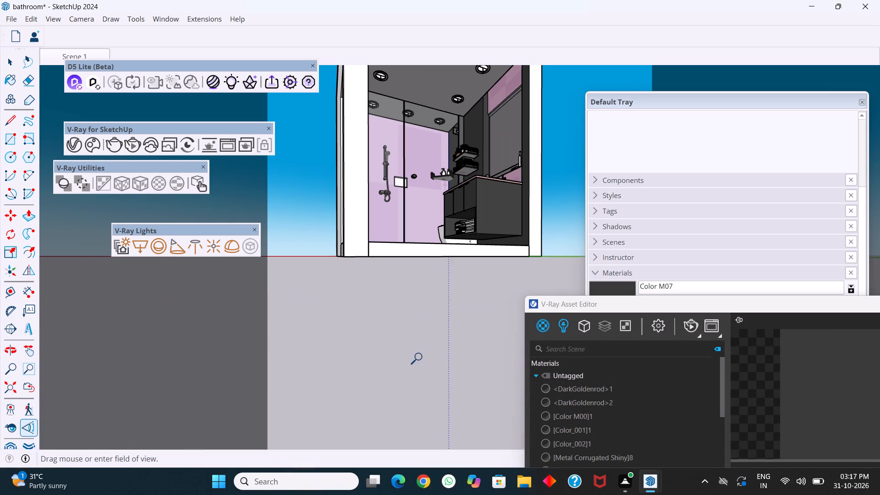
click(419, 355)
click(419, 355)
Select the mirror glass face inside its nested group on the wall above the vanity.
middle_drag(396, 306, 379, 418)
middle_drag(447, 253, 487, 260)
scroll(484, 174, up, 2)
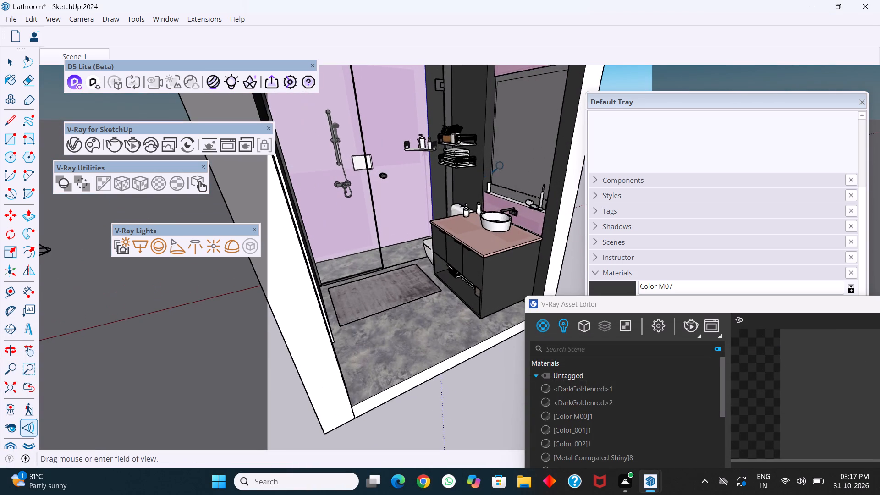
key(space)
click(448, 338)
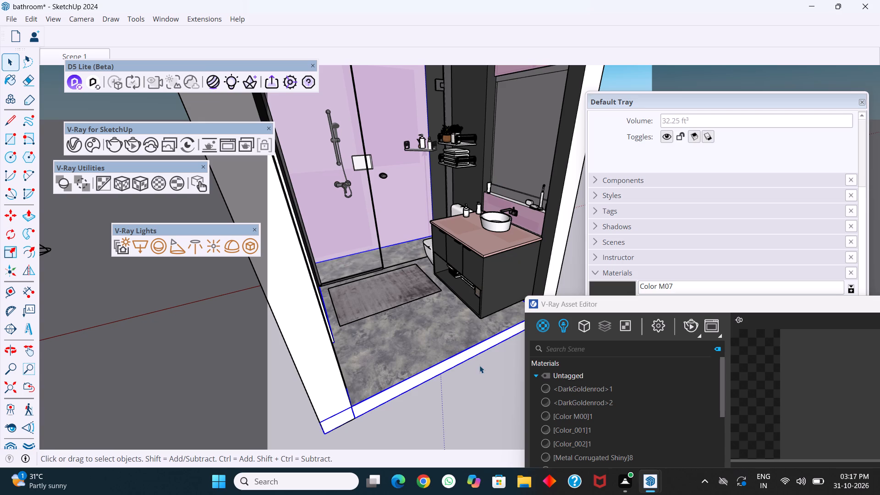
click(482, 371)
click(508, 150)
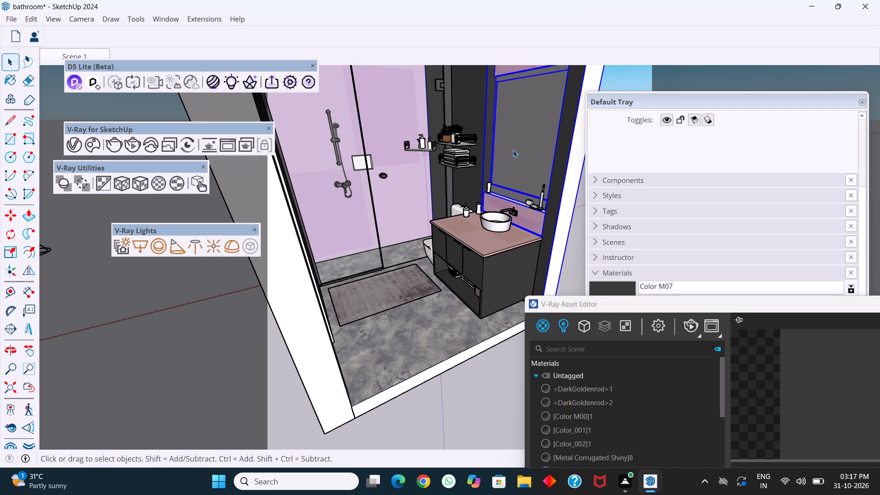
double_click(513, 149)
click(513, 148)
click(513, 148)
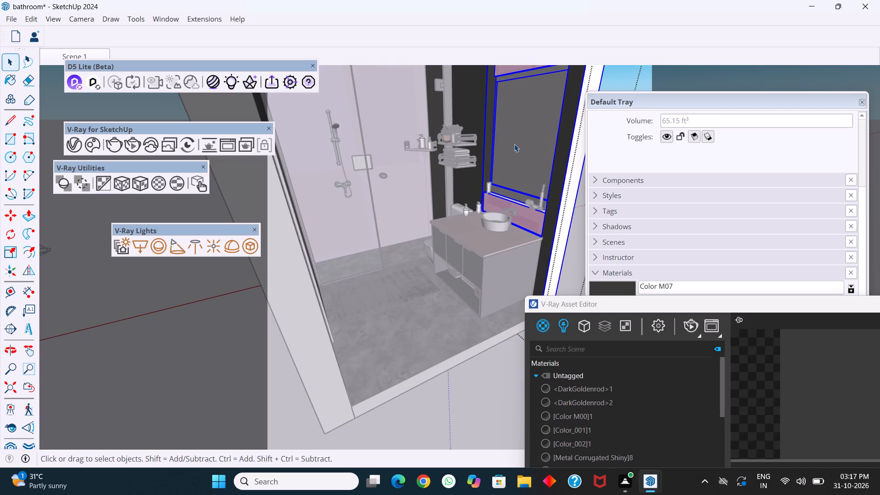
double_click(514, 144)
click(516, 141)
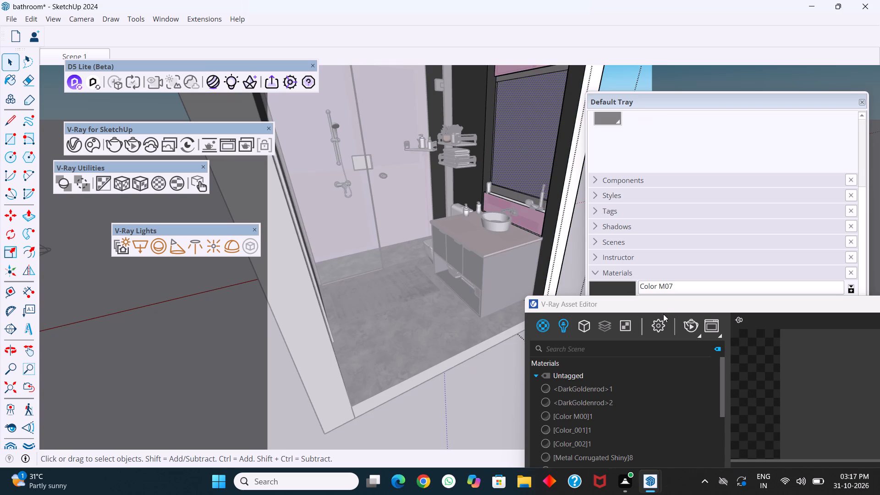
Find the Mirror 01 material in the V-Ray materials list and make it editable in V-Ray.
drag(662, 302, 665, 44)
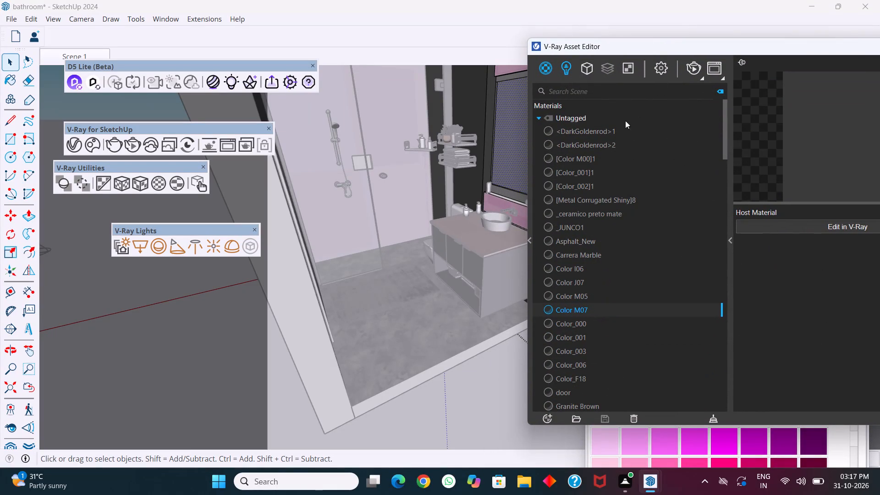
click(546, 65)
scroll(588, 277, down, 4)
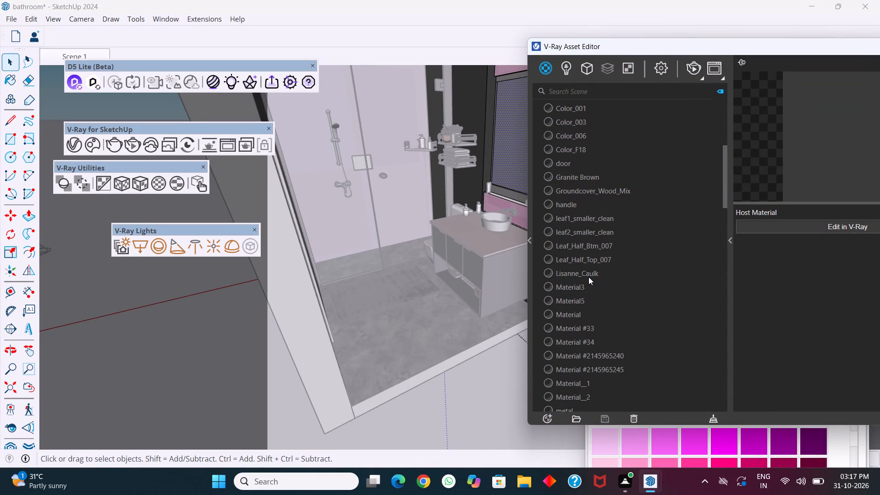
scroll(588, 277, down, 3)
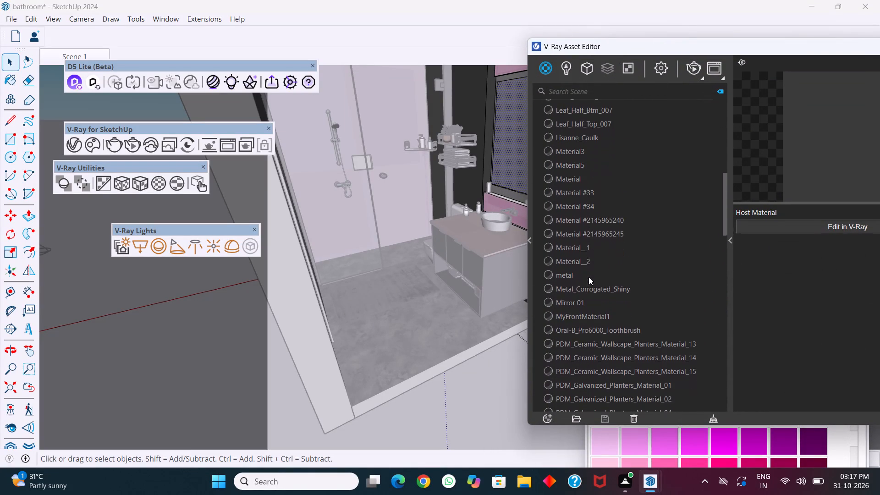
scroll(588, 277, down, 1)
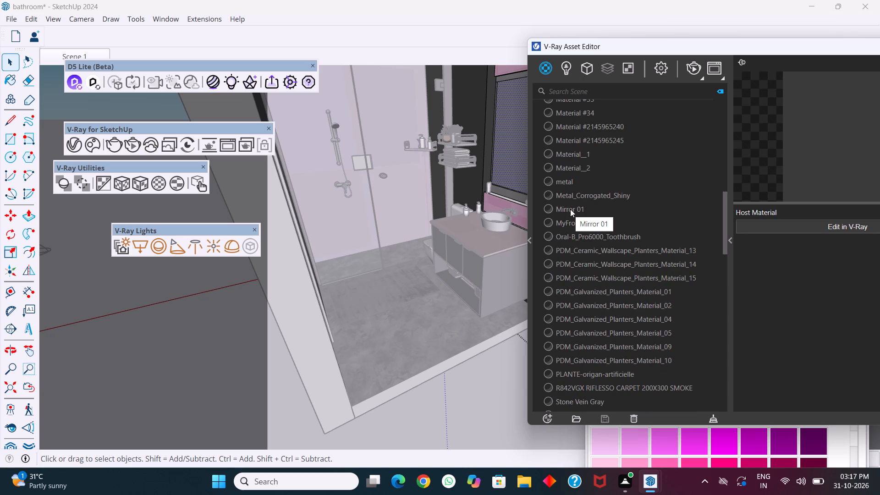
click(570, 209)
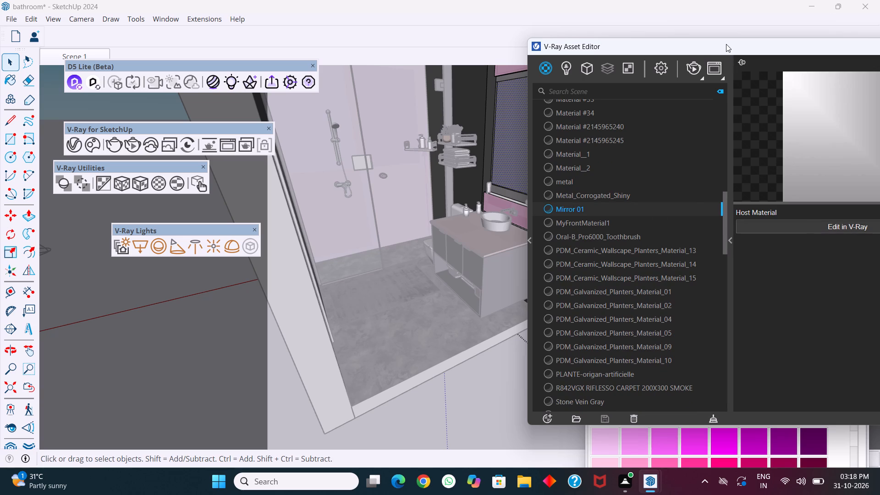
drag(726, 44, 595, 35)
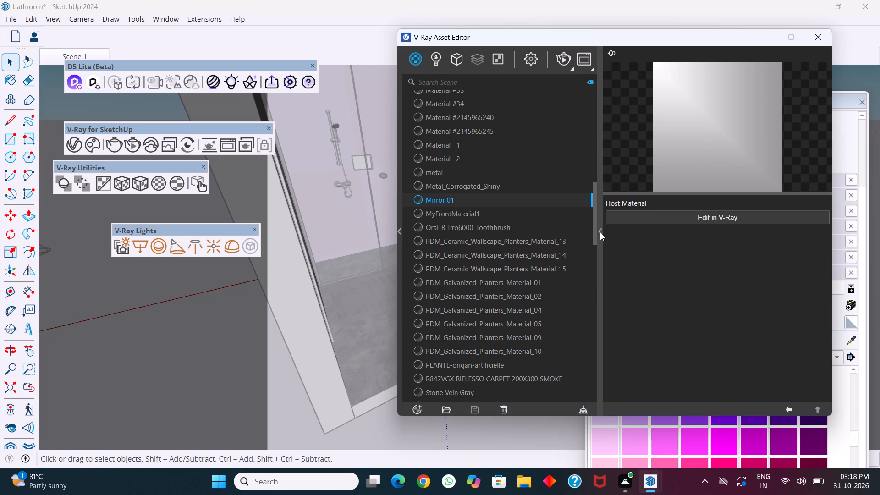
click(600, 232)
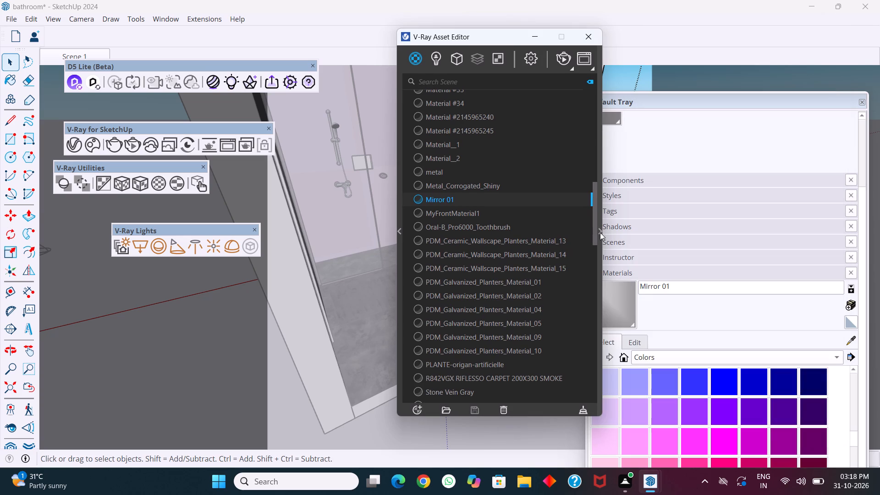
click(600, 232)
click(692, 216)
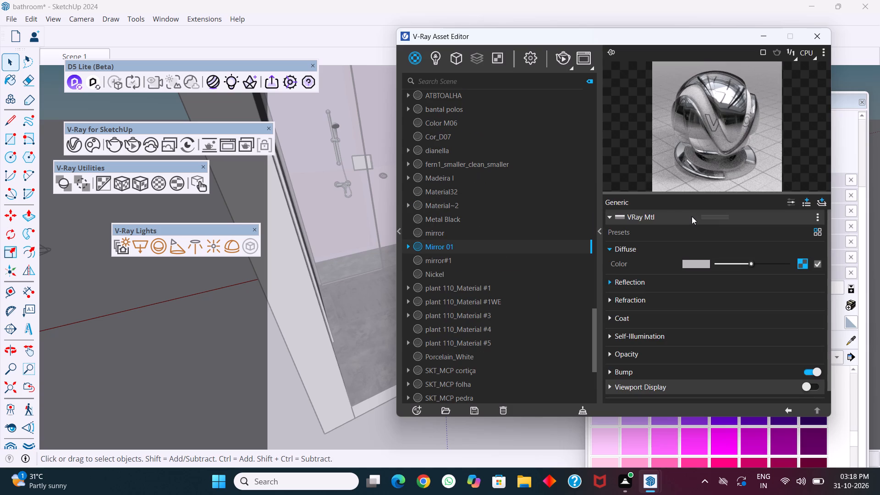
Set the Reflection IOR of Mirror 01 to 25.
click(648, 284)
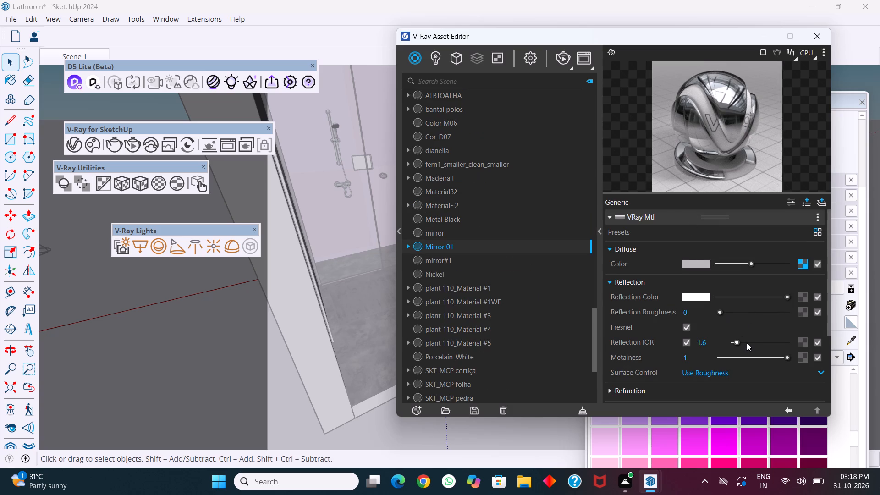
click(747, 343)
drag(748, 341, 761, 339)
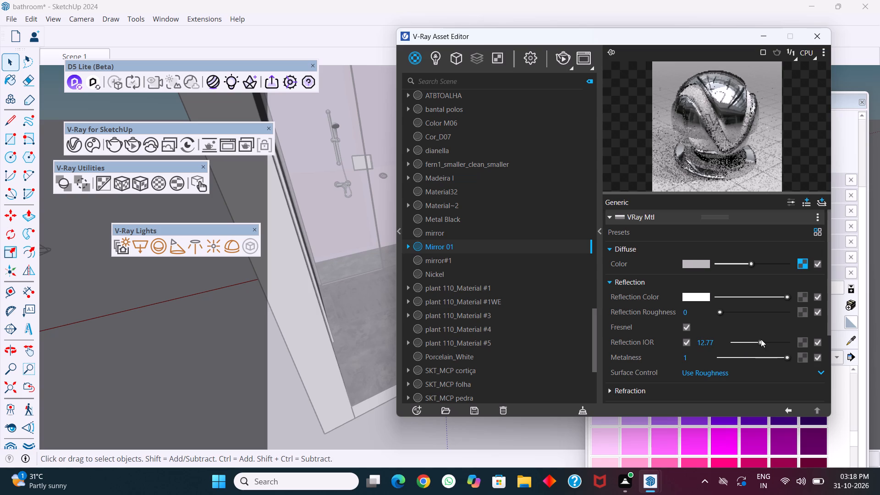
drag(761, 339, 794, 341)
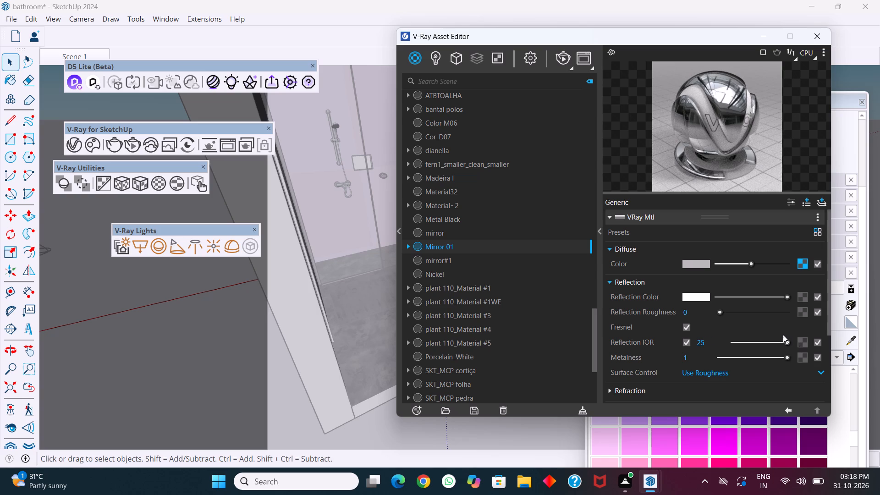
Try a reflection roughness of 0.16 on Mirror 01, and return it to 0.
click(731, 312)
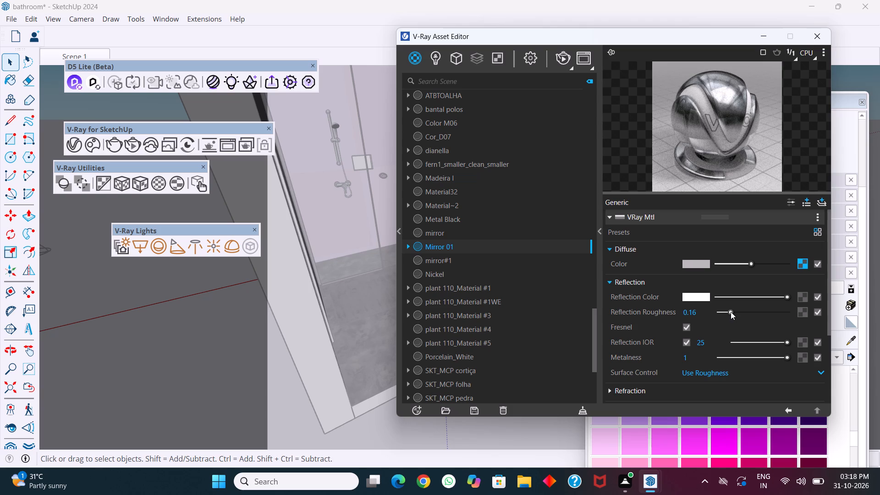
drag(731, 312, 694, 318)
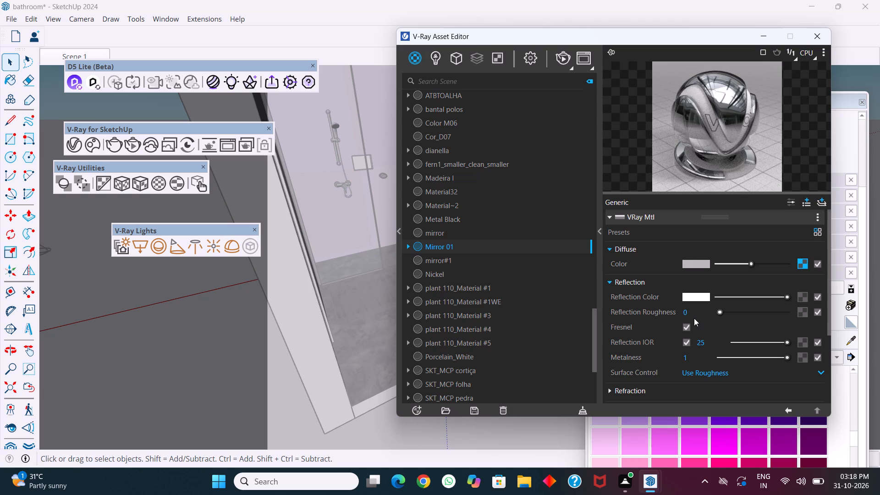
Apply Mirror 01 to the selected mirror face, with the material's metalness at 1.
right_click(531, 246)
click(556, 271)
drag(787, 357, 794, 357)
scroll(702, 344, down, 2)
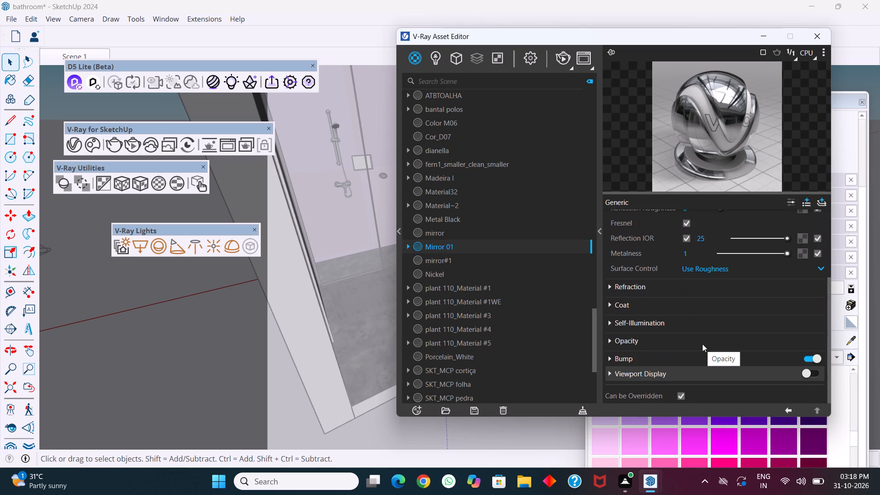
scroll(702, 344, up, 2)
Start a live V-Ray render of this view and examine the reflections in the mirror above the vanity up close.
click(561, 57)
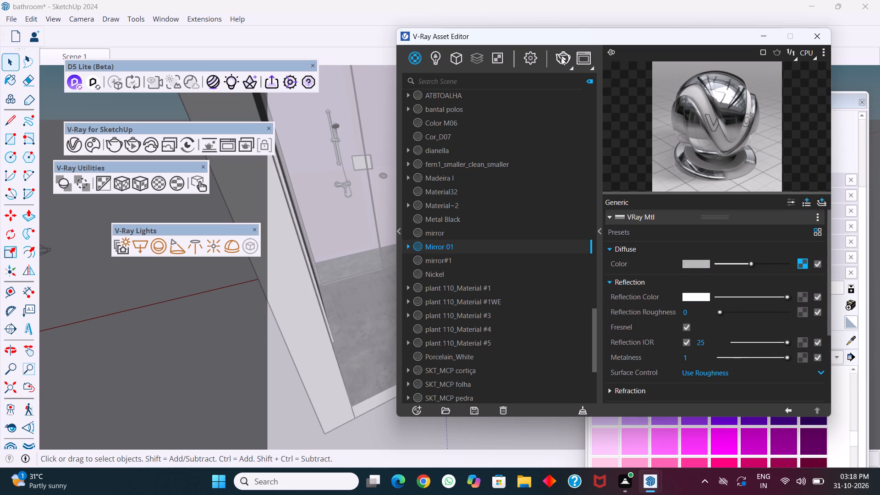
drag(544, 343, 568, 235)
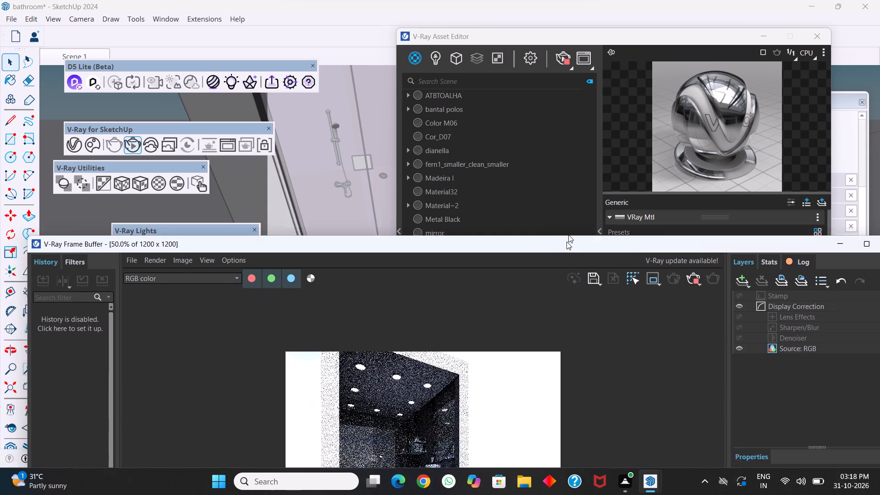
drag(568, 235, 593, 109)
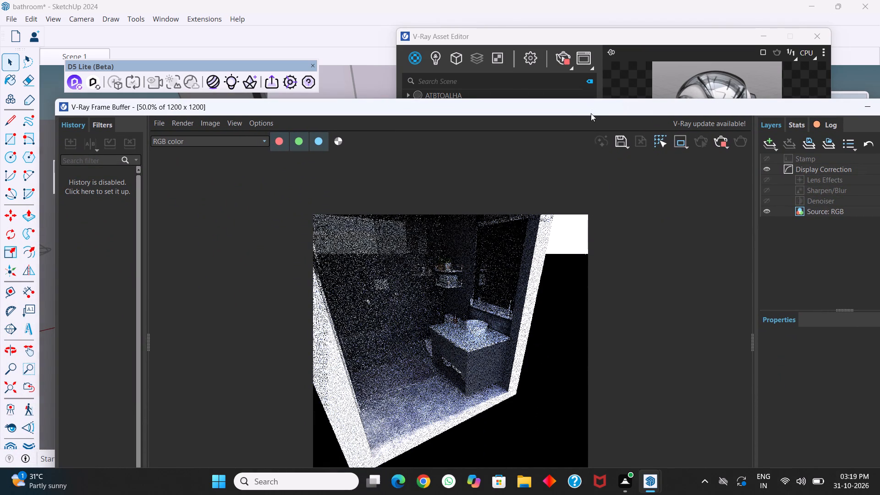
scroll(493, 279, up, 1)
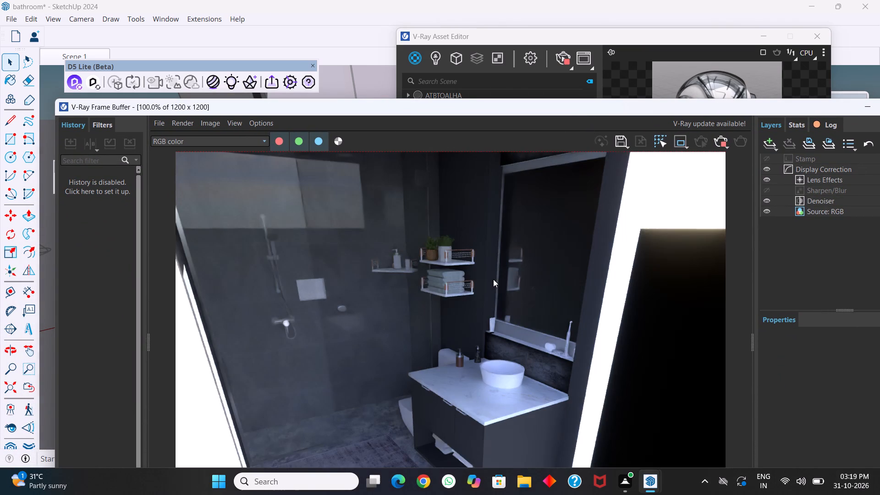
scroll(545, 258, up, 1)
middle_drag(552, 278, 552, 278)
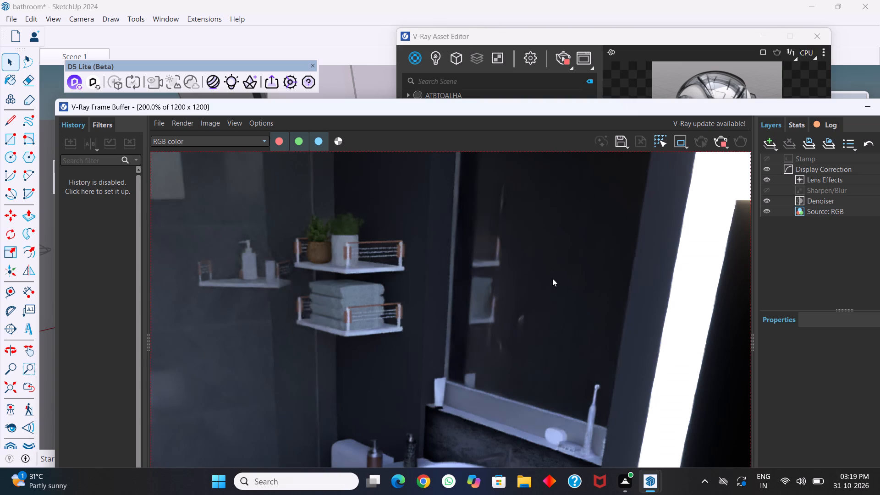
middle_drag(552, 278, 577, 283)
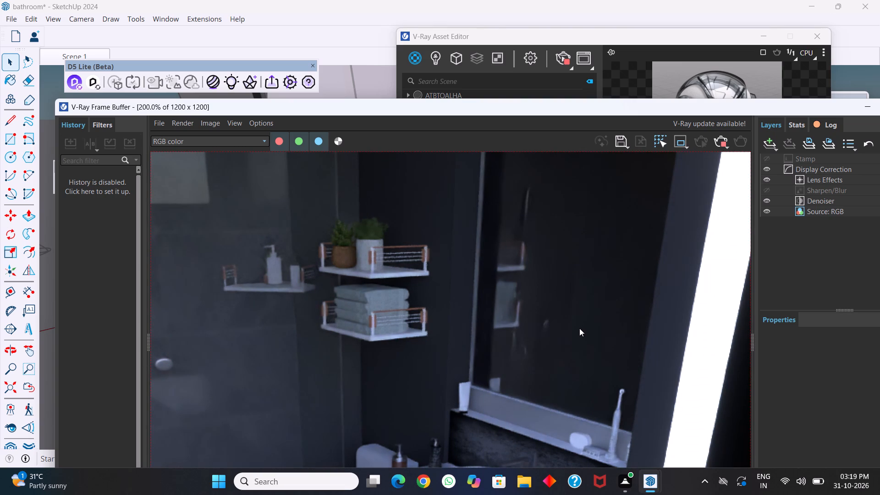
scroll(579, 328, down, 1)
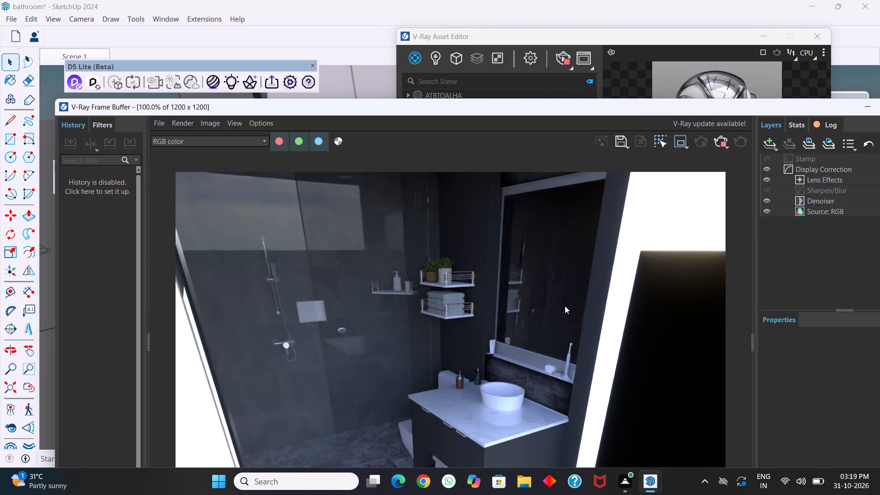
scroll(565, 306, up, 1)
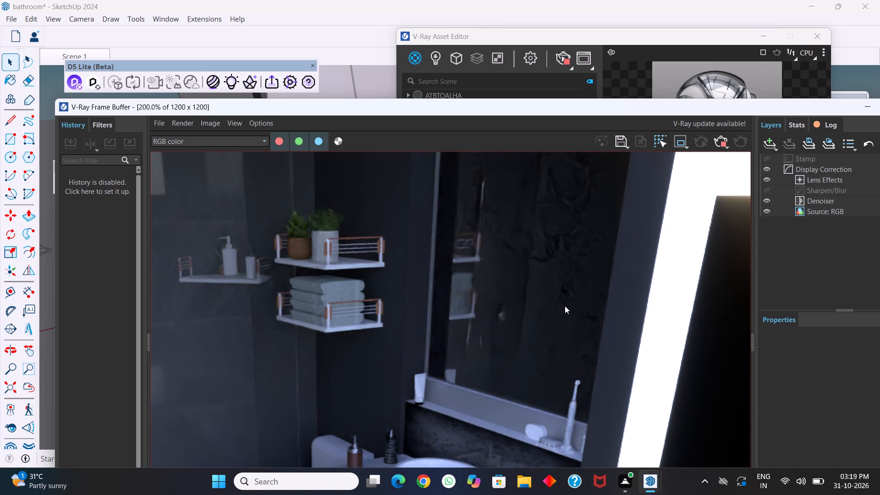
scroll(565, 306, up, 2)
scroll(565, 306, down, 1)
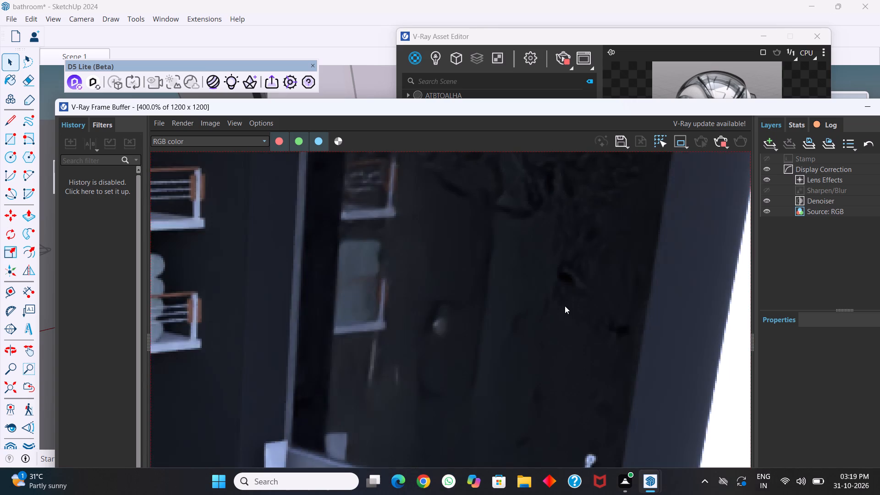
scroll(565, 306, down, 1)
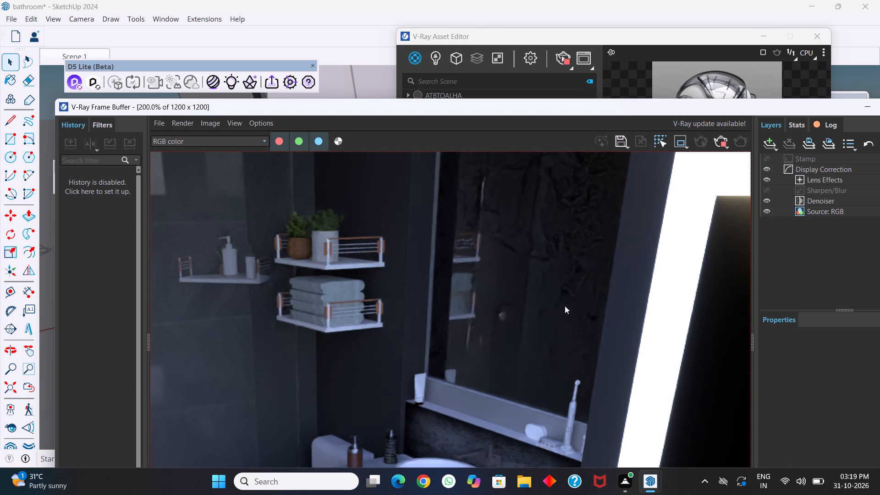
Stop the live V-Ray render and close the frame buffer to uncover the material settings.
drag(522, 106, 453, 269)
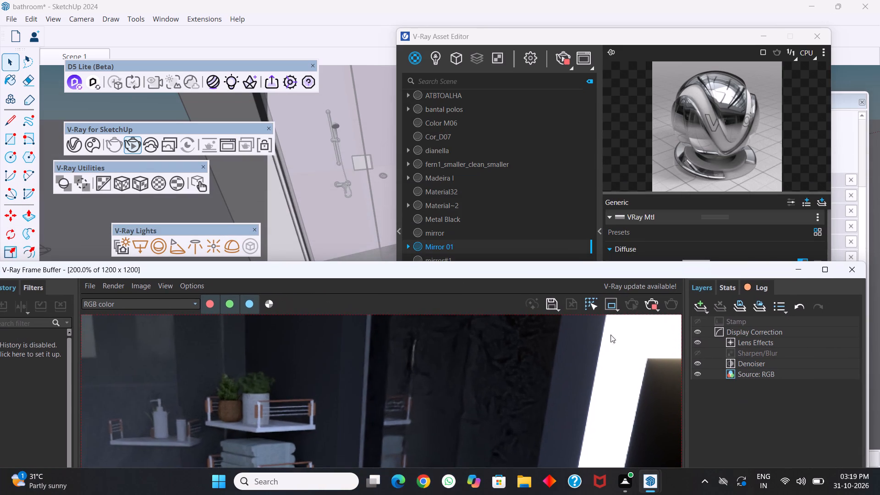
click(650, 305)
drag(749, 271, 638, 302)
click(743, 295)
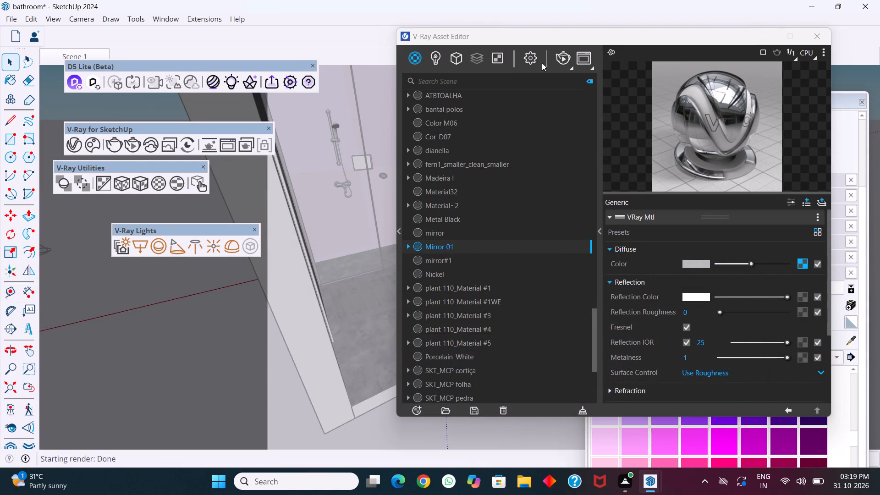
Deselect the mirror face above the vanity and restore the saved Scene 1 camera view.
drag(566, 32, 756, 188)
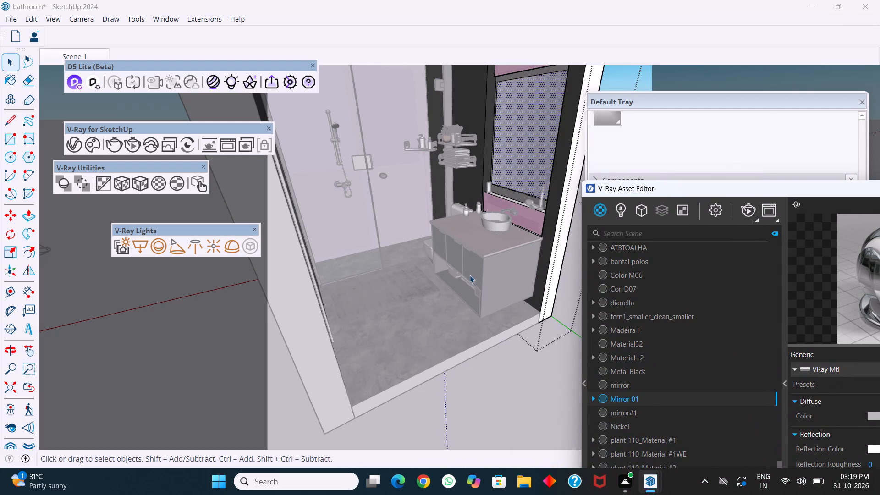
click(527, 378)
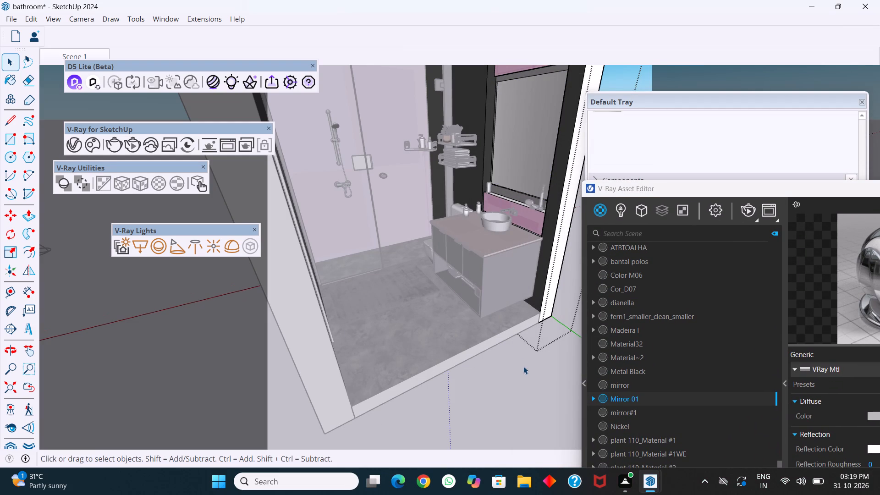
middle_drag(506, 313, 467, 292)
scroll(467, 291, up, 2)
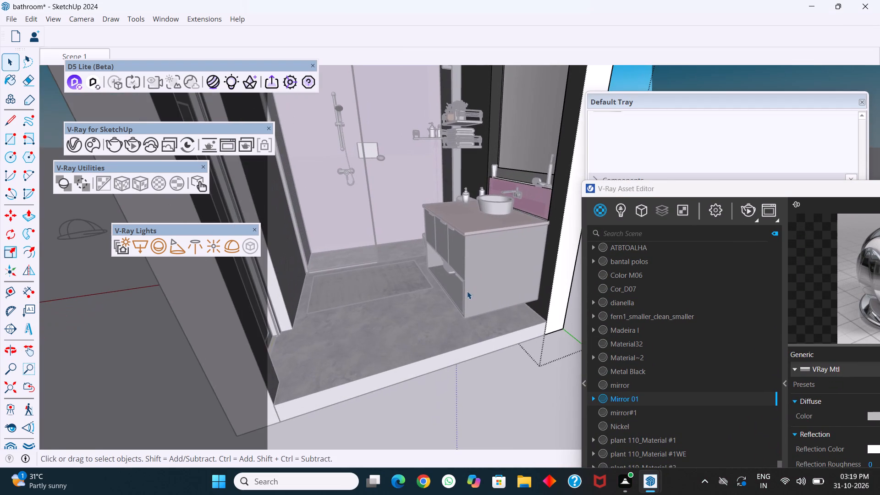
click(77, 50)
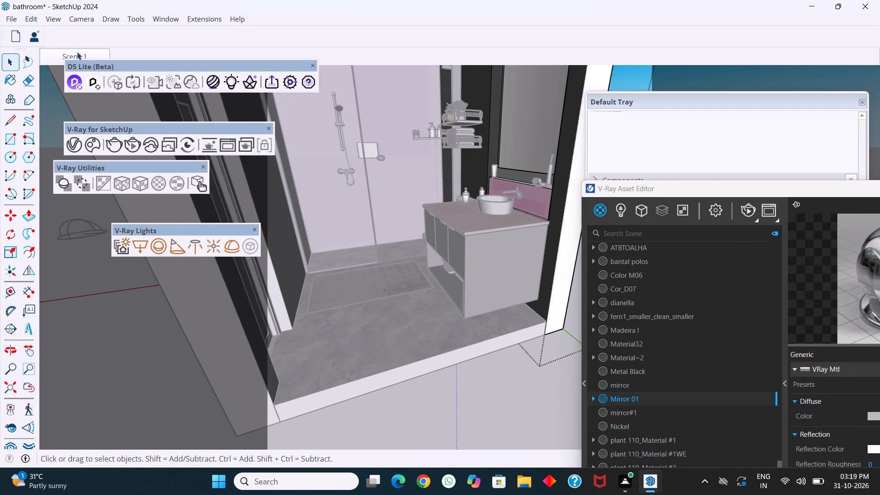
click(78, 55)
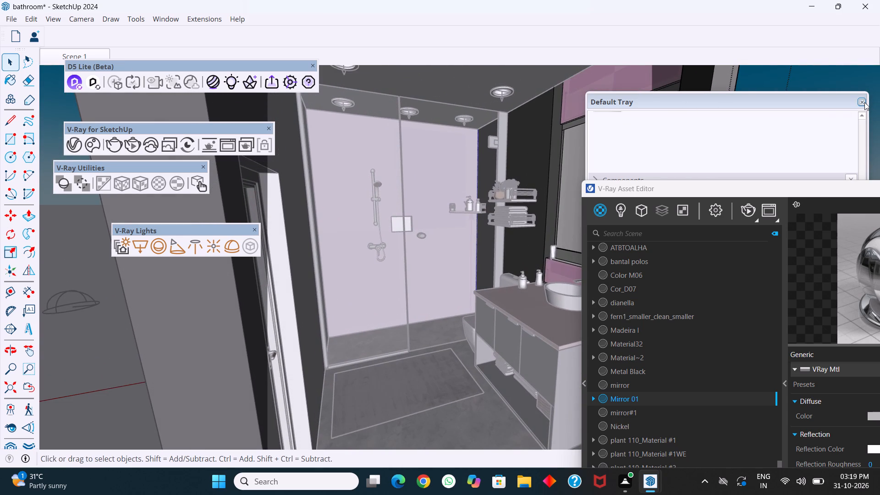
Close the Default Tray and move the V-Ray Asset Editor clear of the bathroom view.
click(864, 102)
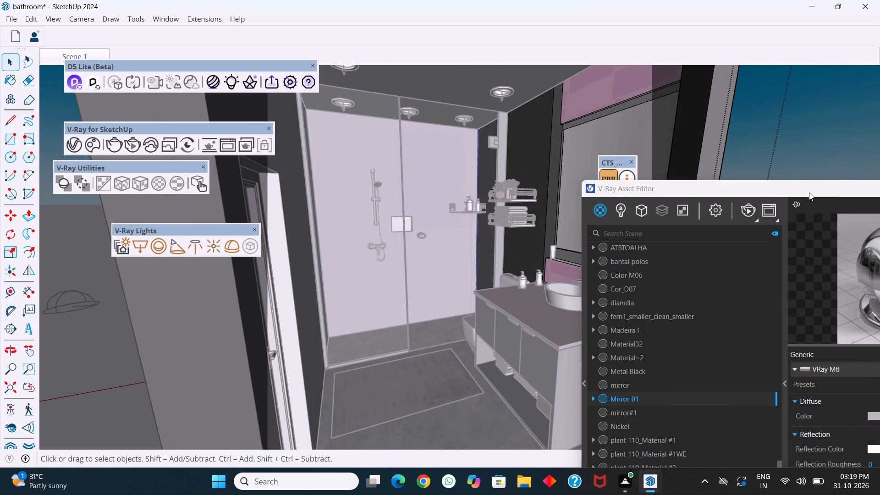
drag(808, 192, 829, 467)
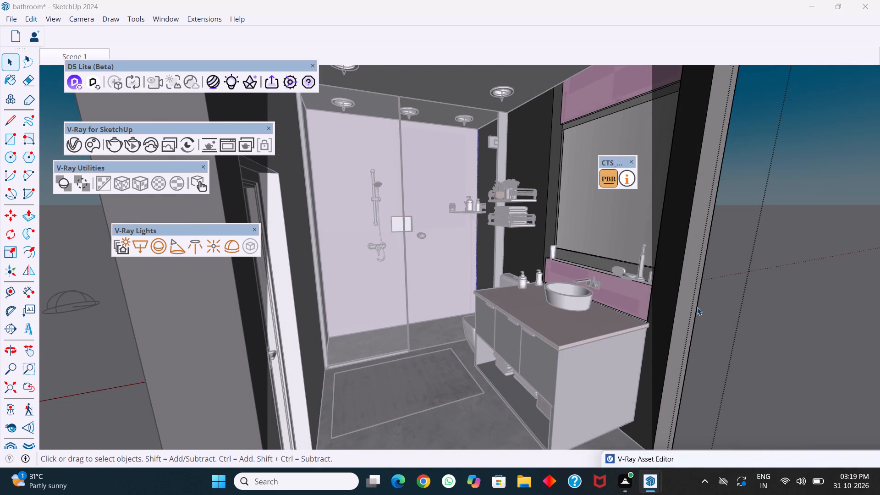
Reframe the bathroom from a lower viewpoint, keeping the glass shower, vanity, wall mirror and ceiling downlights in view.
middle_drag(622, 309, 608, 307)
middle_drag(552, 317, 556, 288)
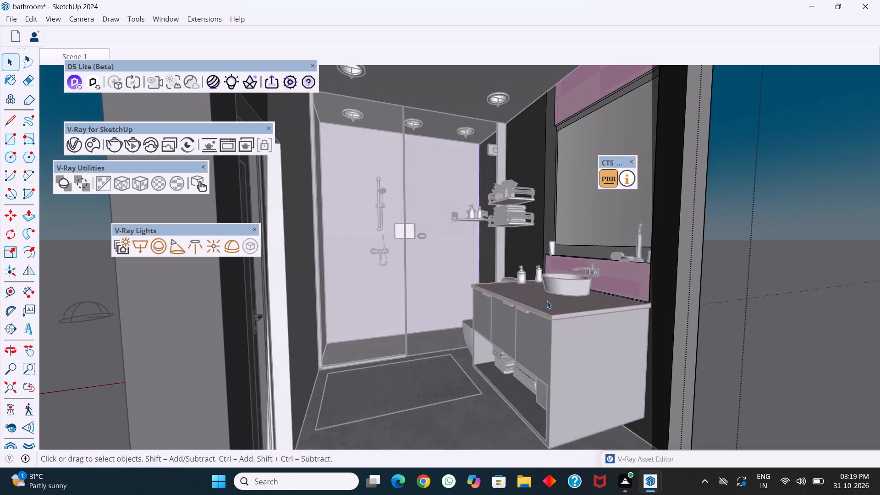
scroll(546, 301, up, 1)
shift+middle_drag(539, 253, 548, 283)
middle_drag(550, 313, 547, 290)
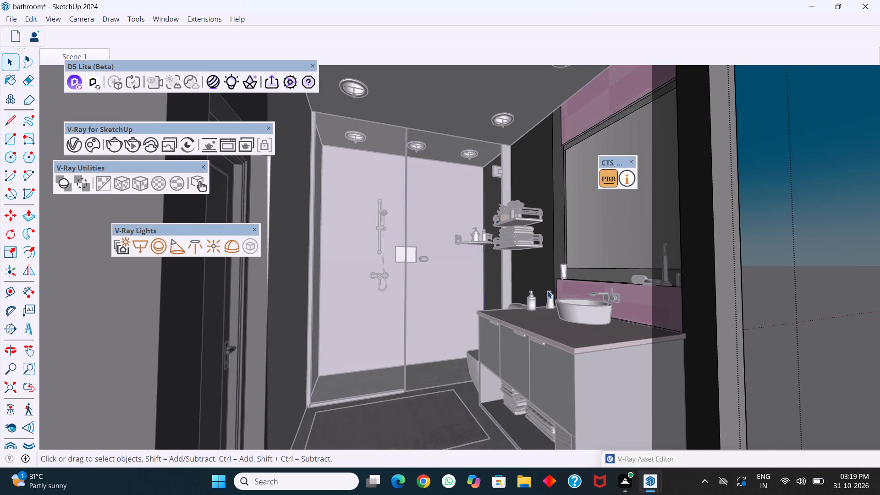
middle_click(543, 301)
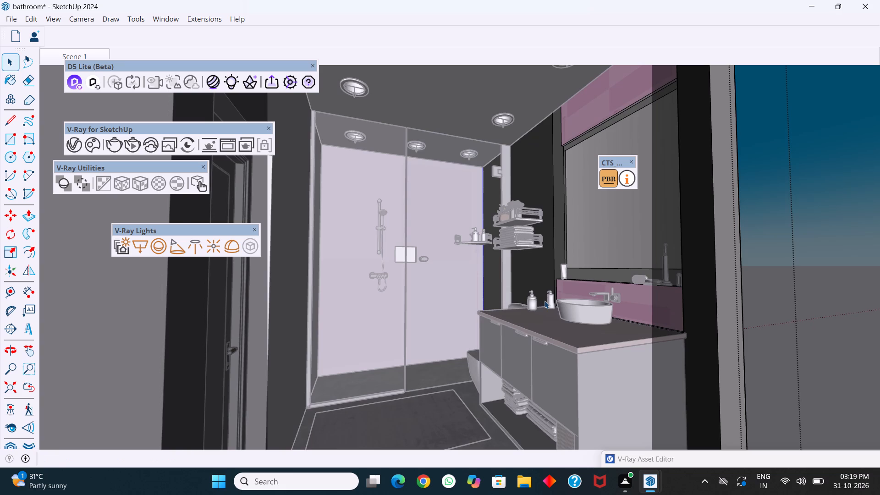
middle_drag(545, 301, 551, 301)
middle_drag(552, 287, 551, 286)
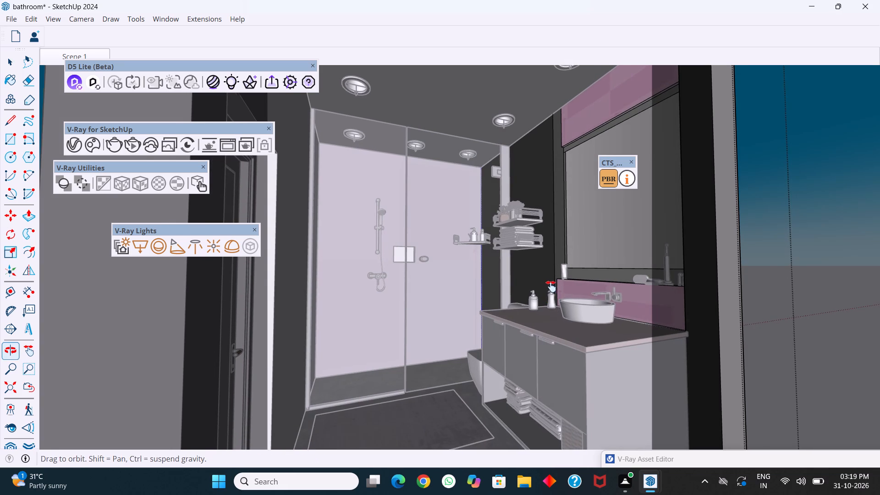
middle_drag(551, 286, 539, 288)
middle_drag(544, 316, 568, 311)
scroll(568, 315, up, 1)
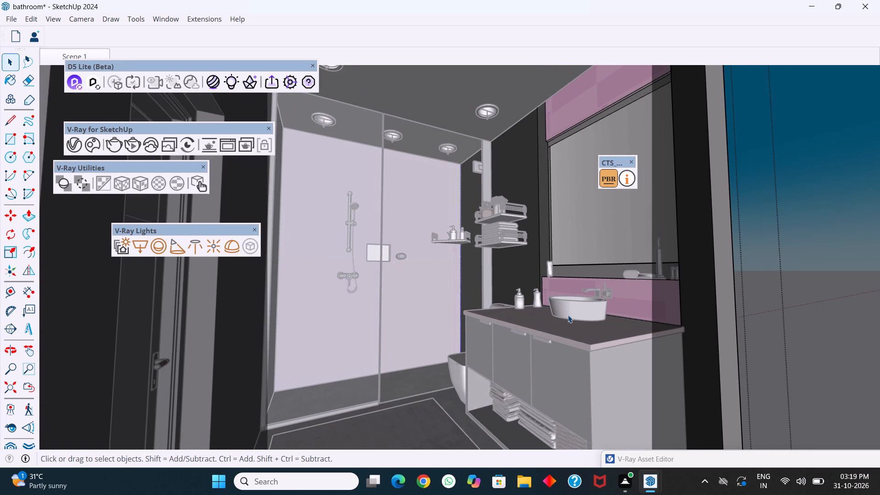
scroll(568, 313, down, 1)
middle_drag(568, 313, 565, 308)
middle_drag(565, 308, 561, 303)
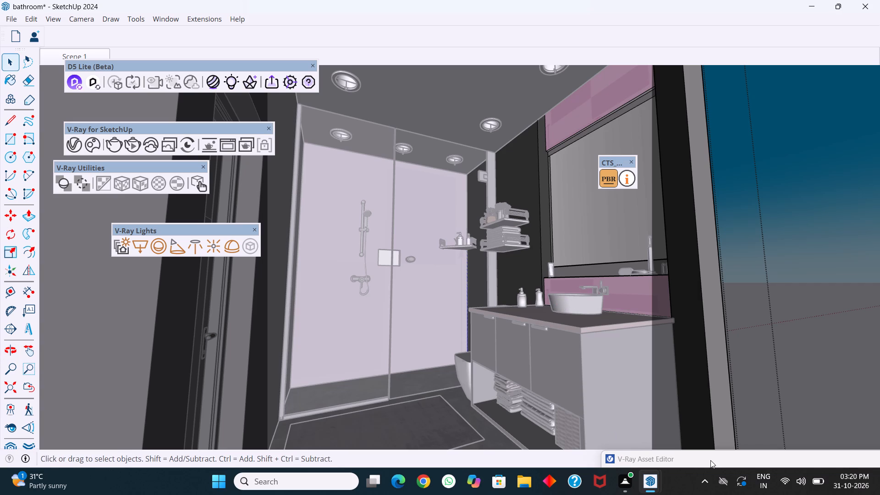
Start a live V-Ray render of the new framing, examine the whole bathroom image, and close the frame buffer.
drag(710, 460, 711, 170)
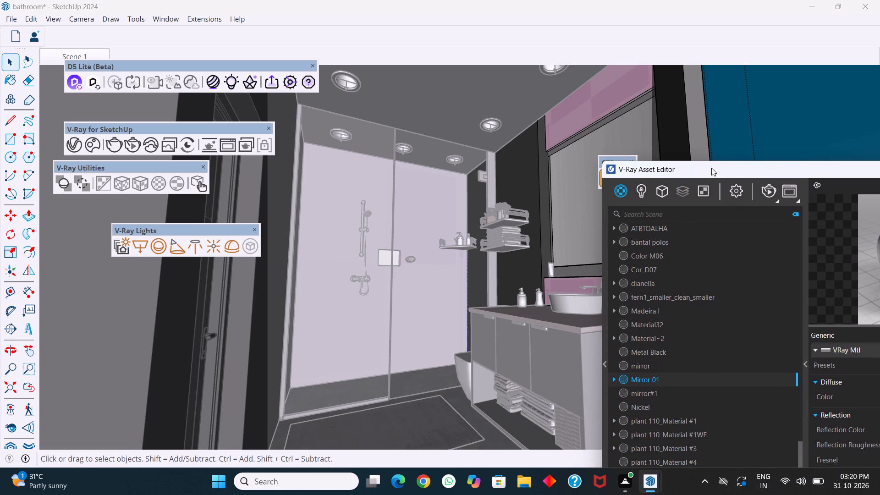
click(764, 192)
drag(538, 304, 563, 248)
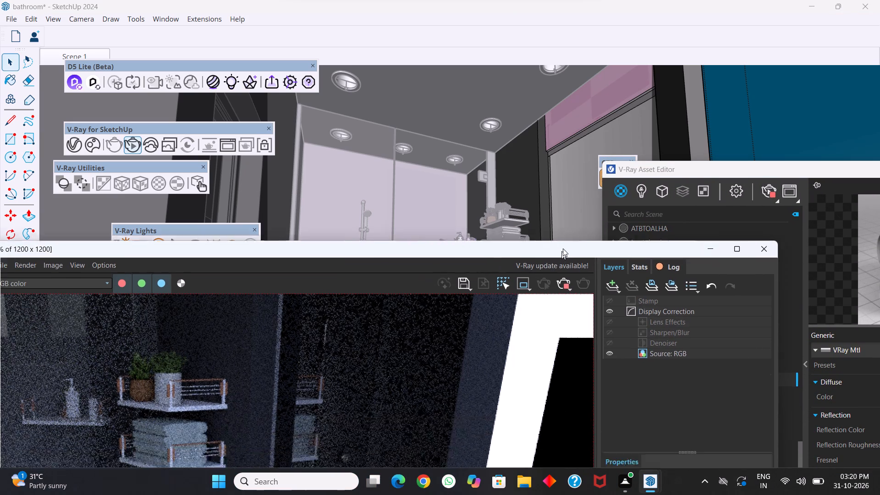
drag(563, 248, 687, 32)
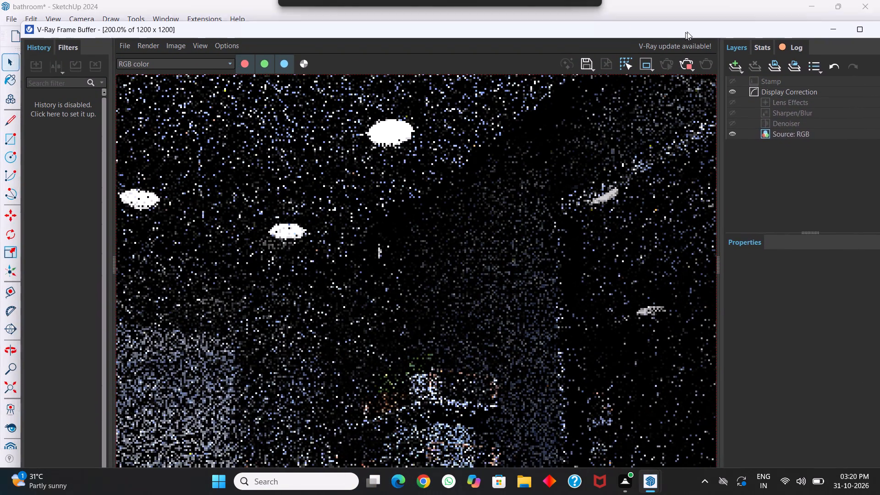
drag(687, 32, 699, 27)
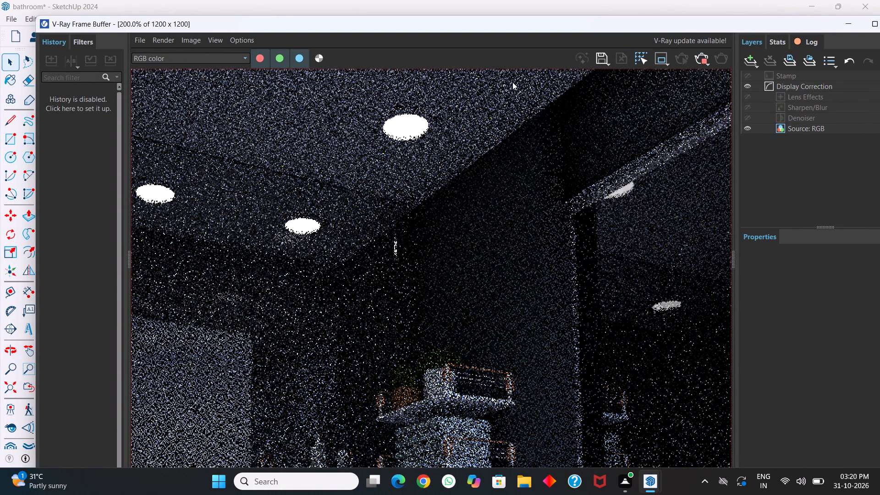
click(877, 23)
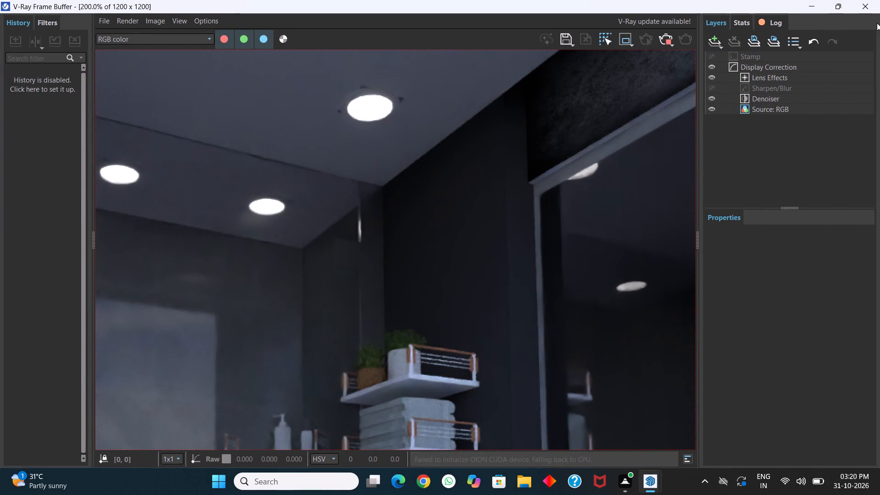
drag(622, 1, 600, 426)
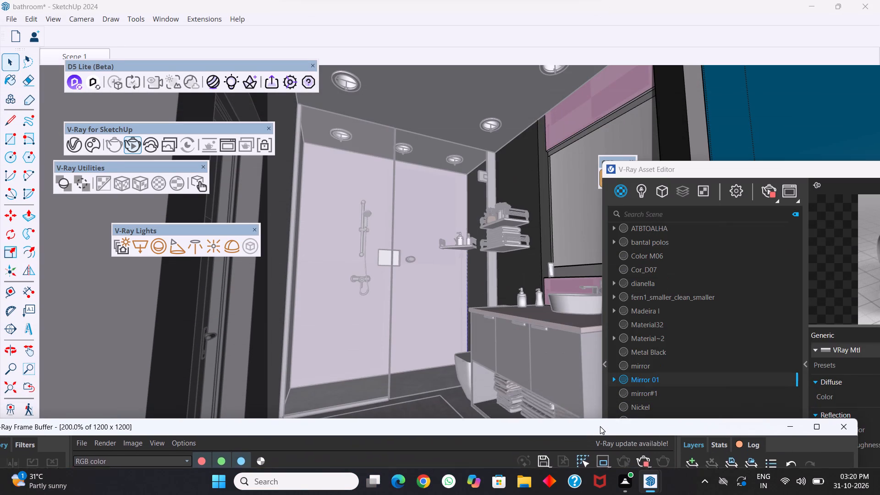
drag(600, 426, 600, 434)
drag(579, 439, 589, 60)
scroll(576, 198, down, 2)
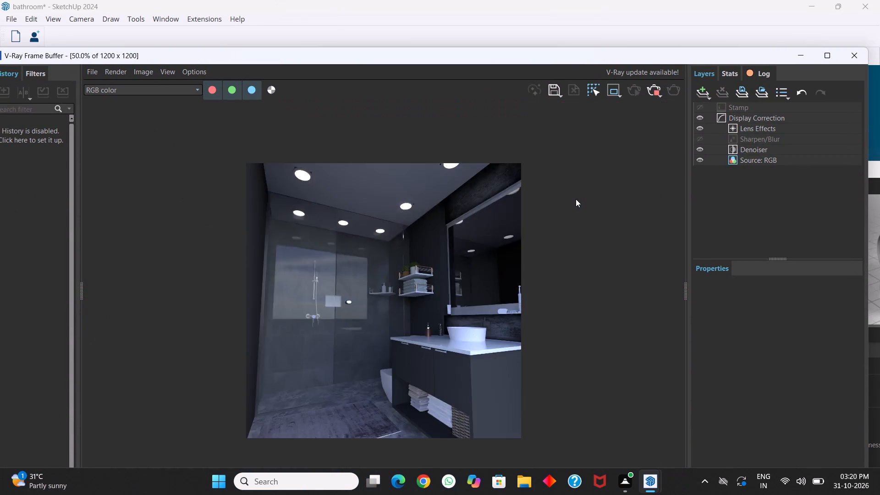
scroll(576, 199, down, 1)
scroll(421, 368, up, 1)
drag(433, 52, 436, 106)
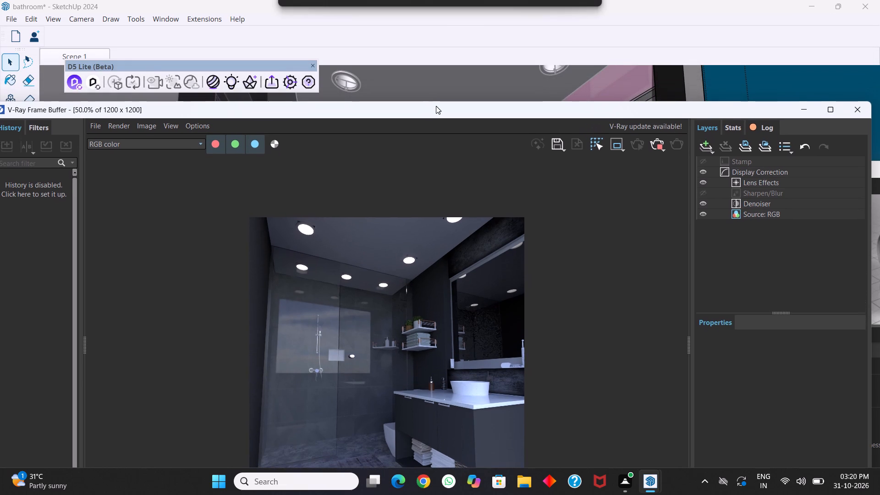
drag(436, 106, 388, 357)
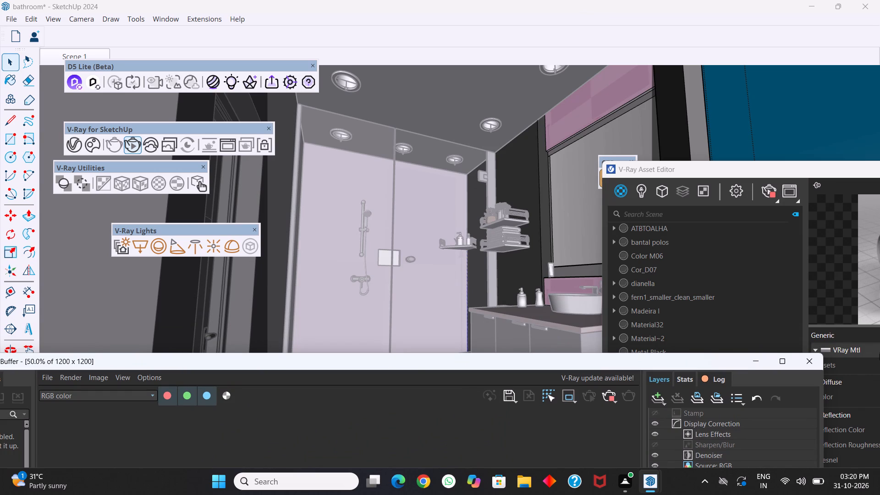
click(810, 364)
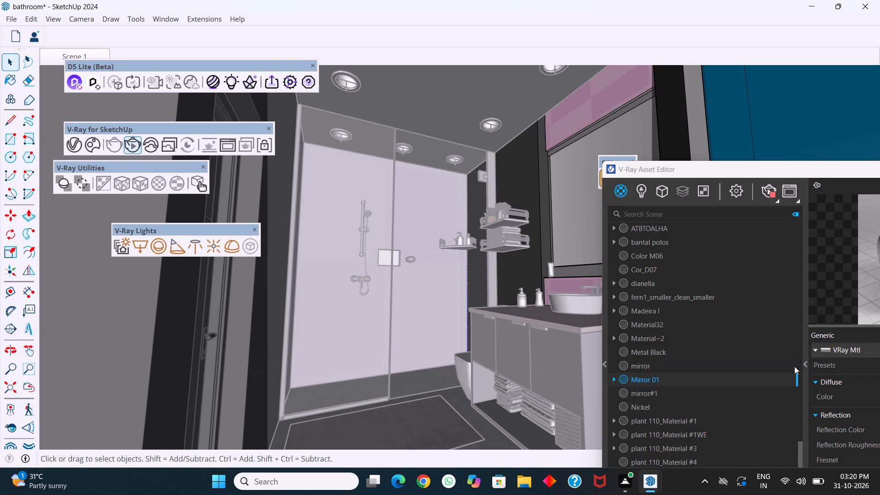
Open the shower enclosure's nested groups down to the glass panel nearest the vanity and select its face.
click(399, 304)
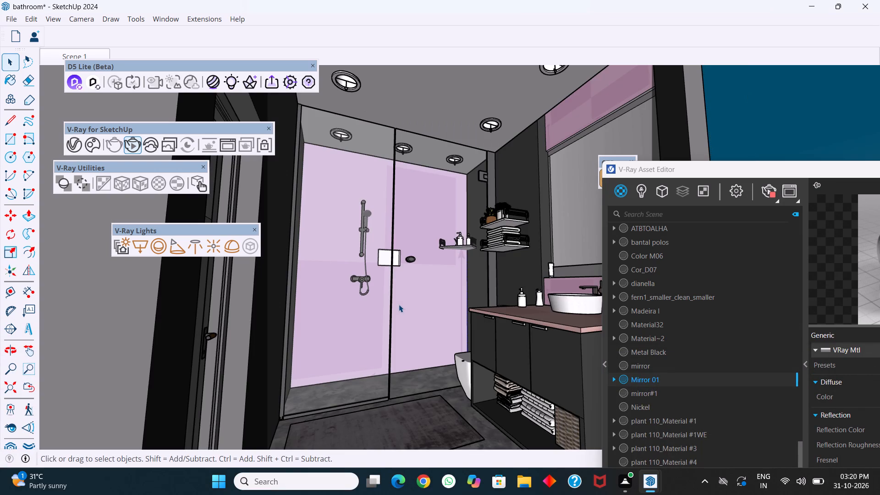
click(406, 303)
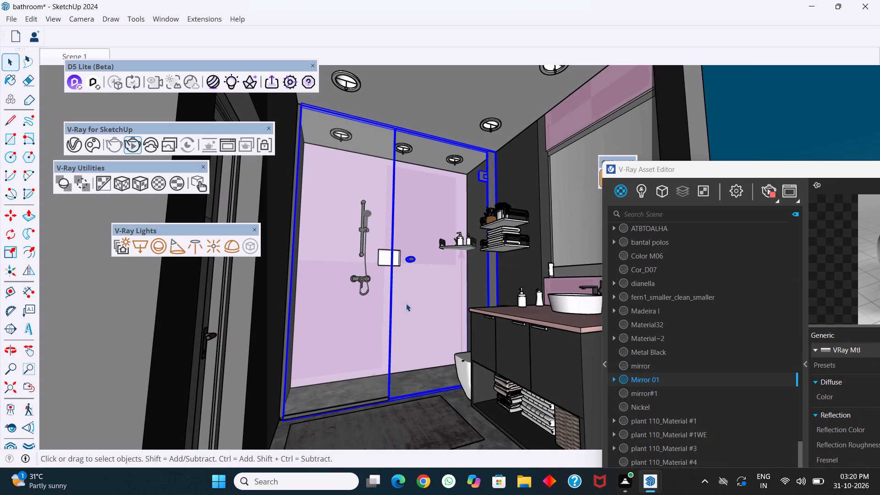
double_click(406, 303)
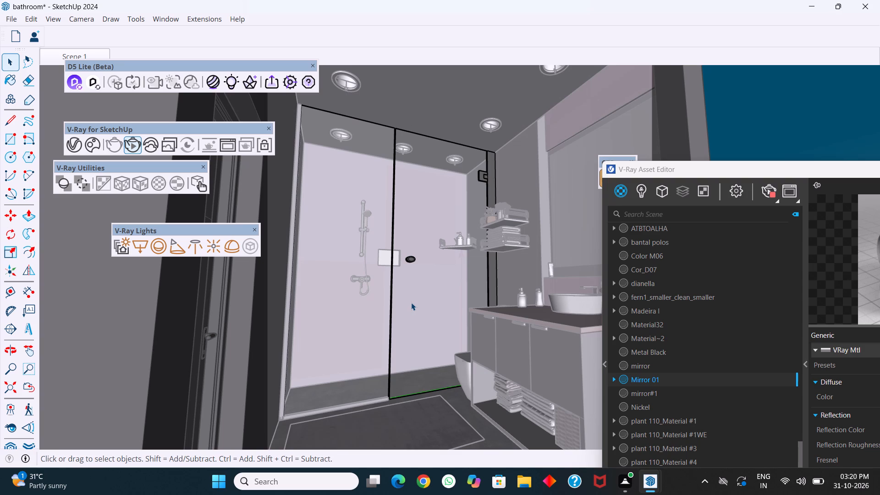
click(411, 302)
double_click(411, 302)
click(422, 296)
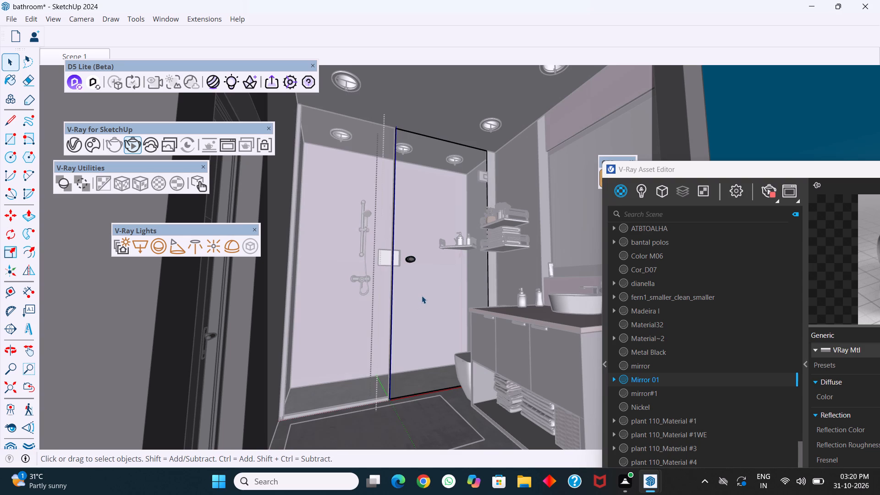
double_click(422, 296)
click(423, 291)
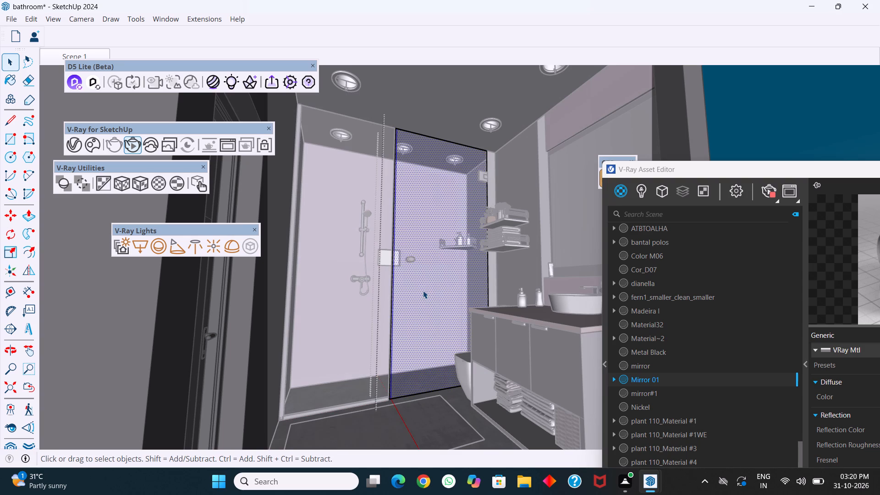
click(351, 296)
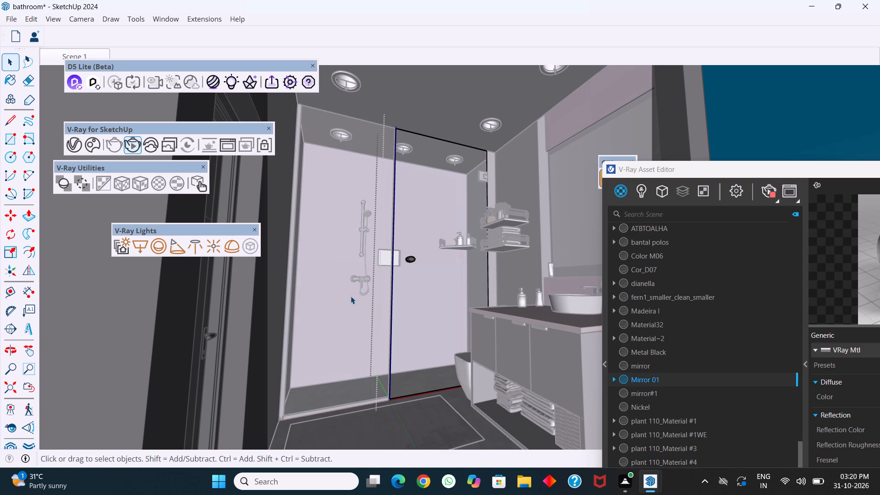
click(425, 288)
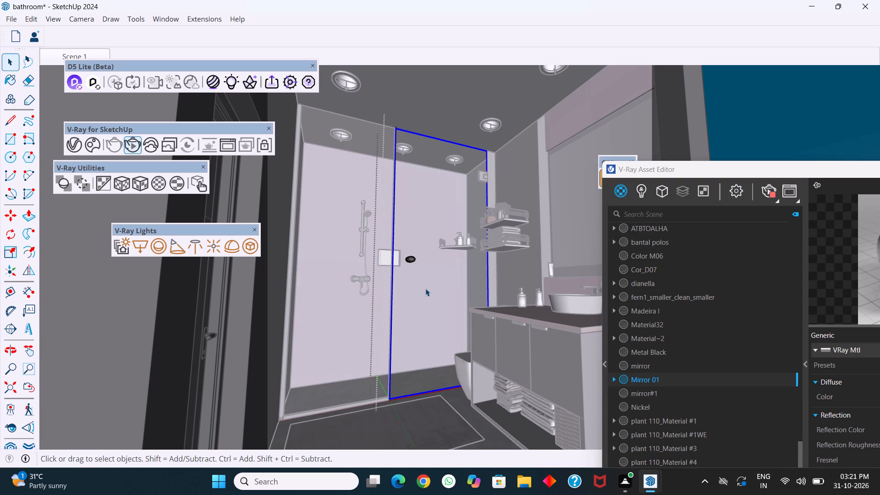
click(425, 288)
double_click(425, 288)
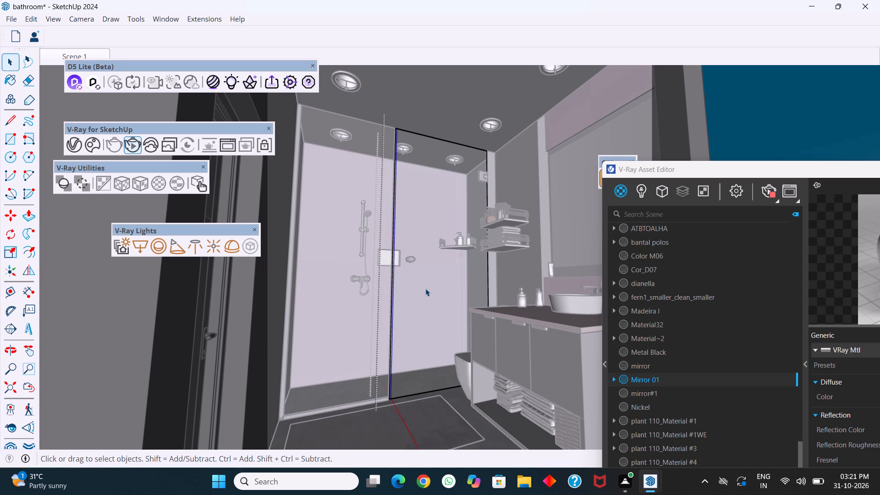
click(425, 288)
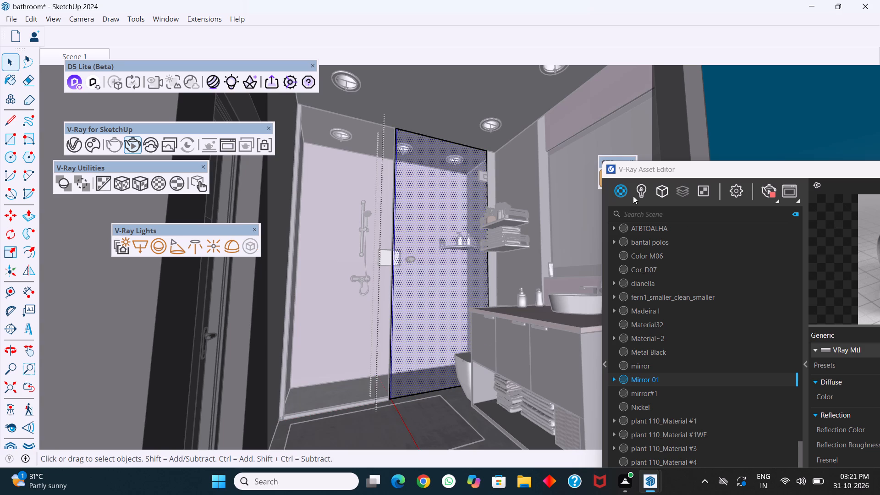
Create a new Generic V-Ray material and name it glass.
click(623, 193)
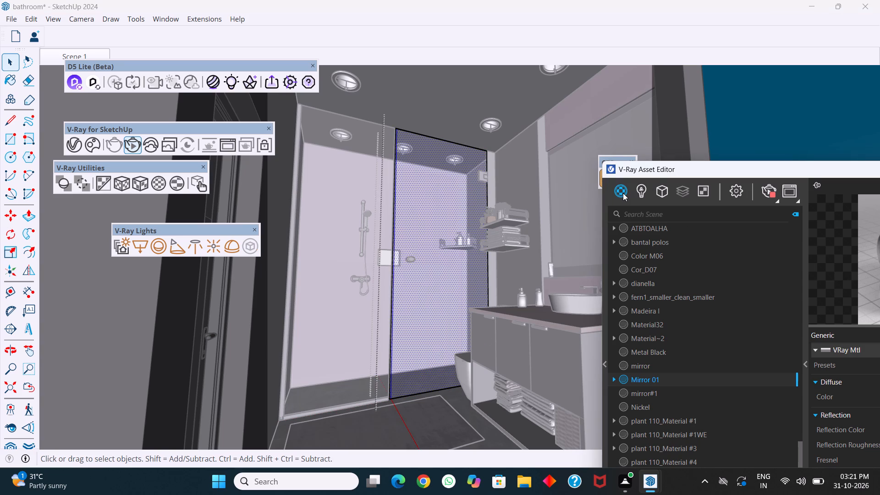
right_click(623, 193)
click(647, 211)
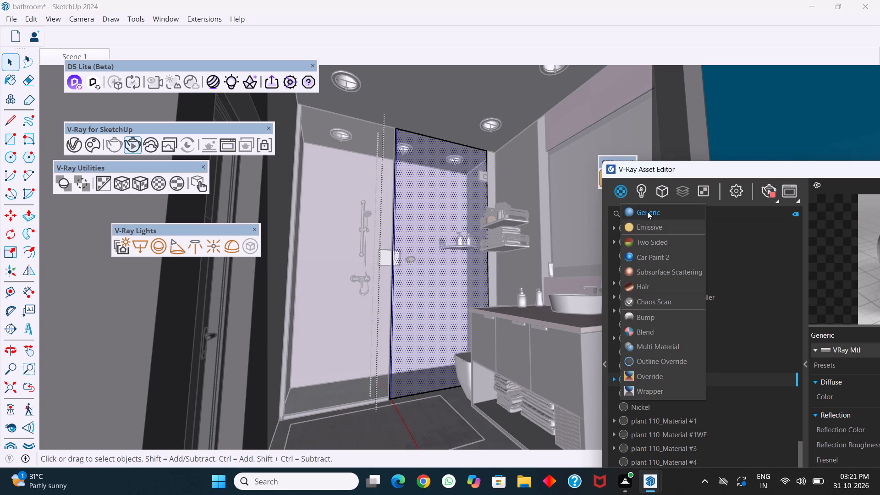
click(657, 309)
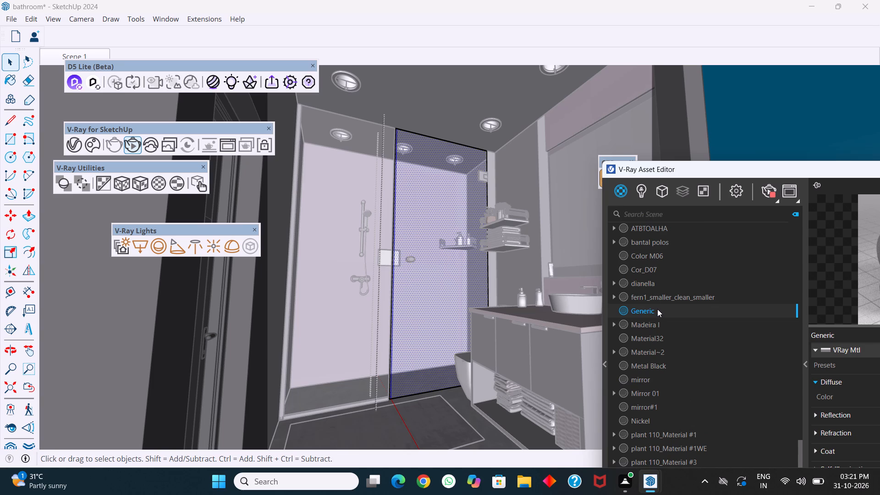
double_click(657, 309)
drag(657, 309, 633, 313)
key(g)
text(lass)
key(Return)
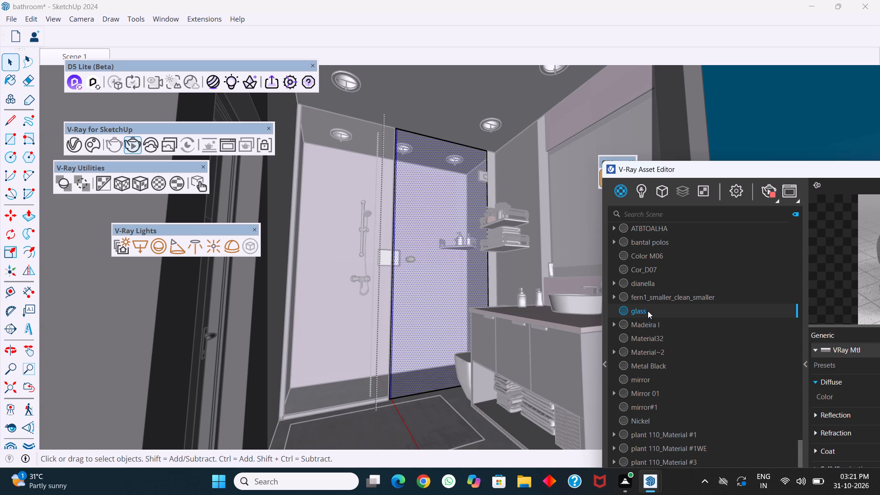
Apply the glass material to the selected shower panel face.
right_click(648, 311)
click(682, 333)
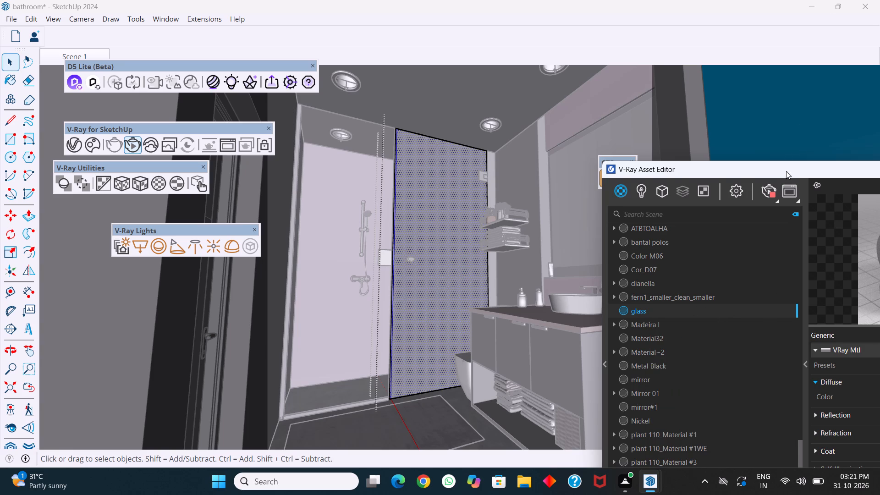
Bring the glass material's settings into full view and set its refraction colour to pure white.
drag(786, 171, 697, 36)
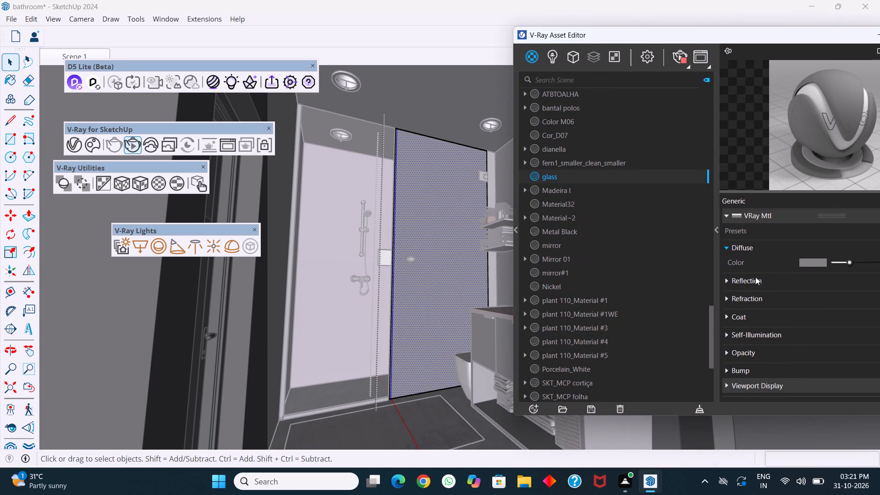
click(764, 301)
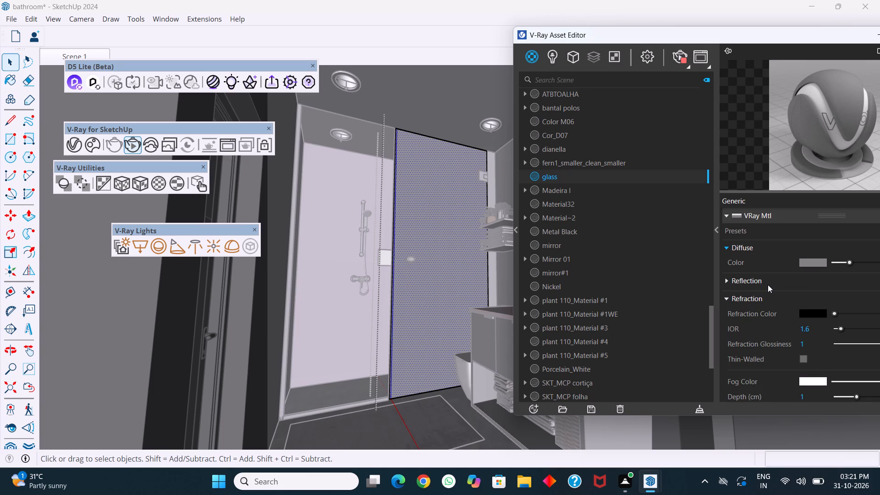
click(768, 284)
drag(678, 33, 636, 40)
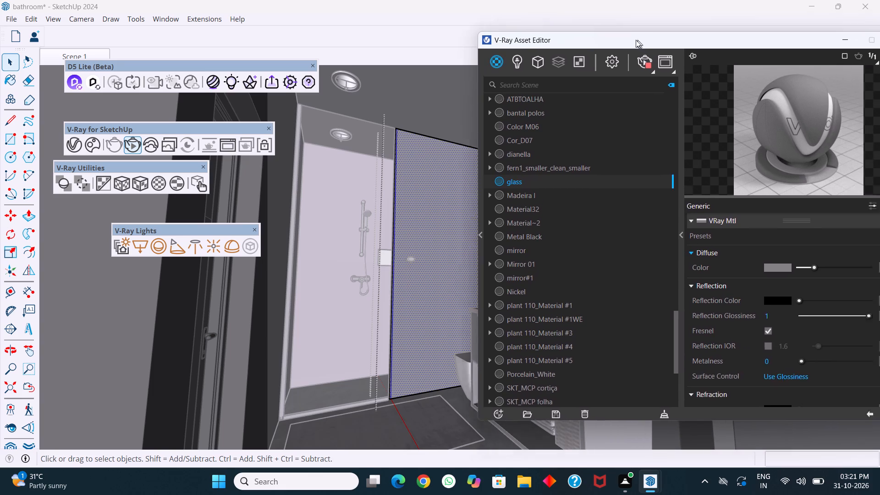
drag(636, 40, 564, 40)
scroll(634, 295, down, 2)
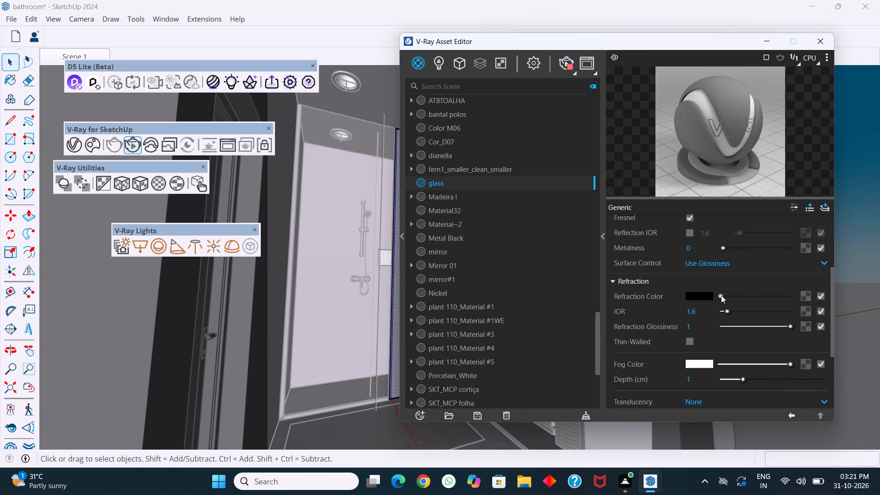
drag(721, 295, 808, 294)
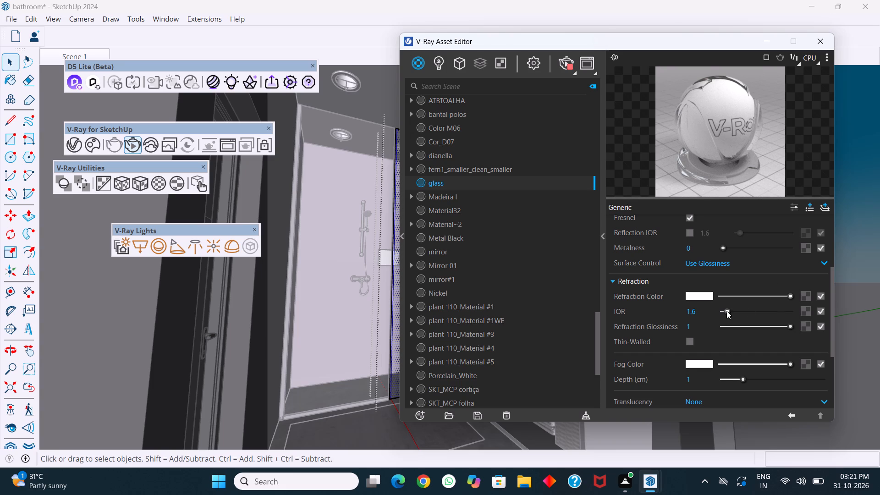
Adjust the glass material's refraction IOR, trying 25 and 2.85 before settling on 0.
drag(726, 311, 820, 300)
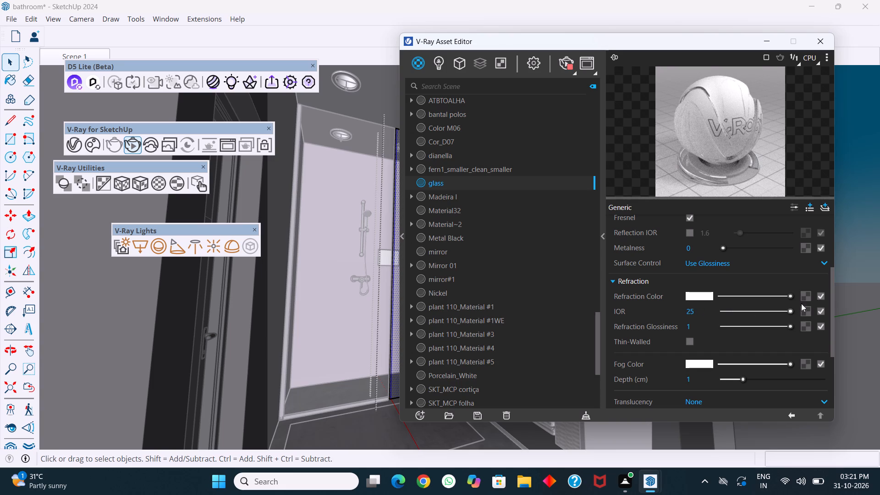
drag(789, 312, 698, 329)
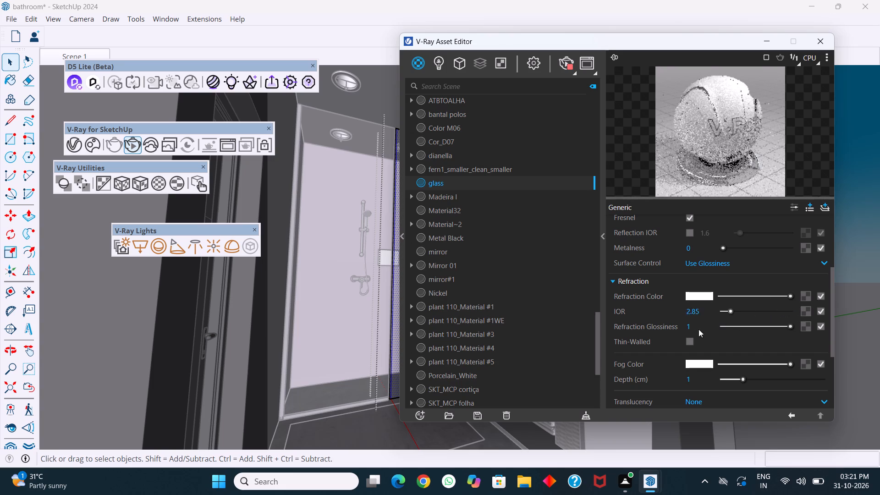
drag(698, 329, 686, 331)
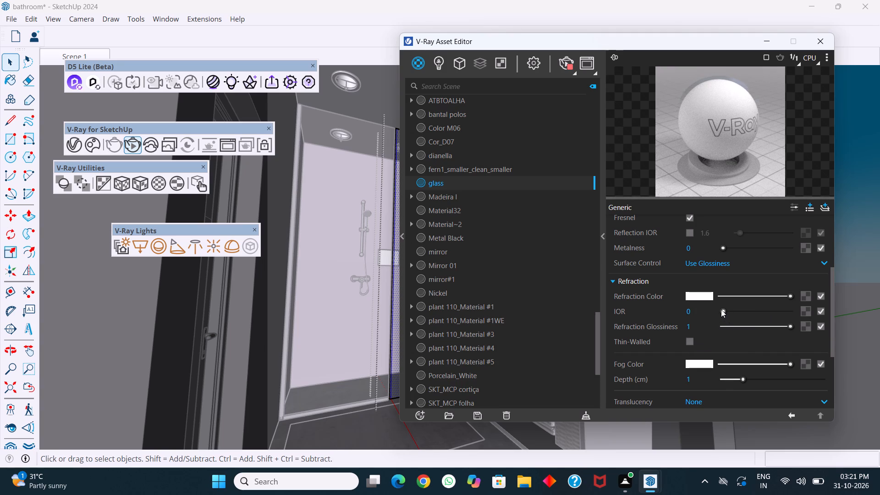
Try different refraction glossiness levels on the glass material and settle on 0.91.
drag(792, 325, 770, 329)
drag(770, 329, 698, 342)
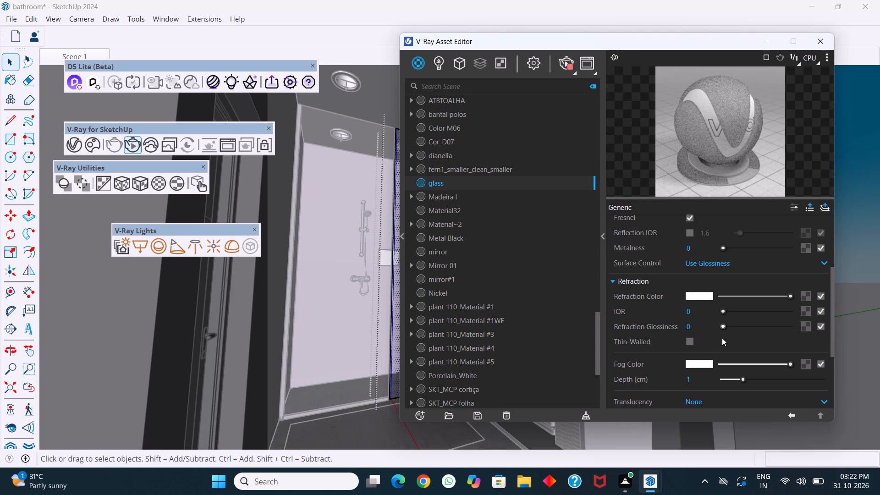
drag(723, 325, 759, 321)
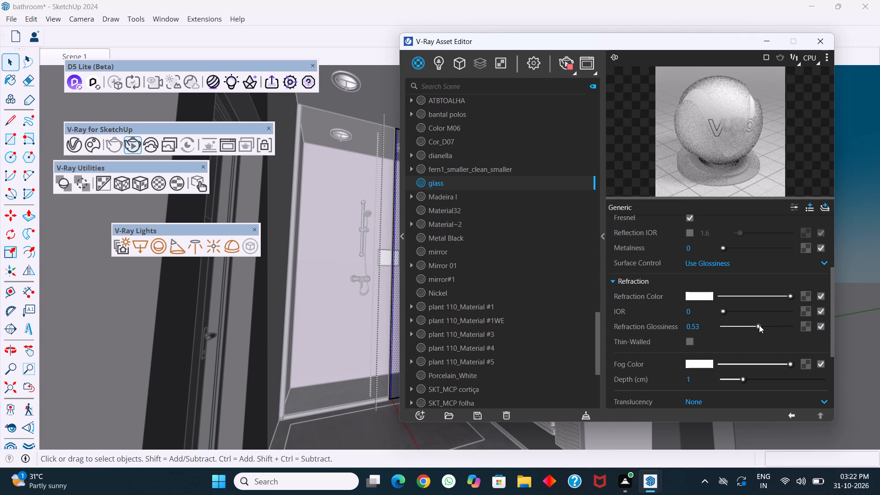
drag(759, 325, 781, 322)
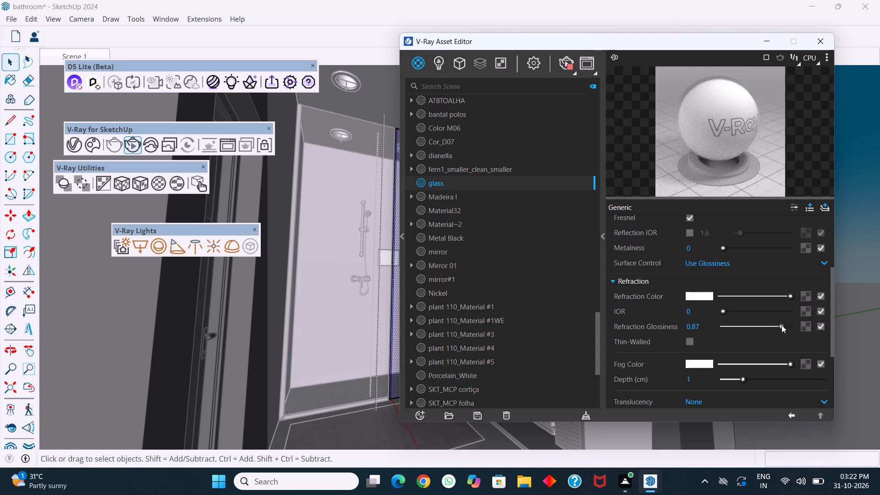
click(781, 325)
Restart the live V-Ray render, examine the shower glass in the frame buffer, and move it clear of the material settings.
double_click(561, 64)
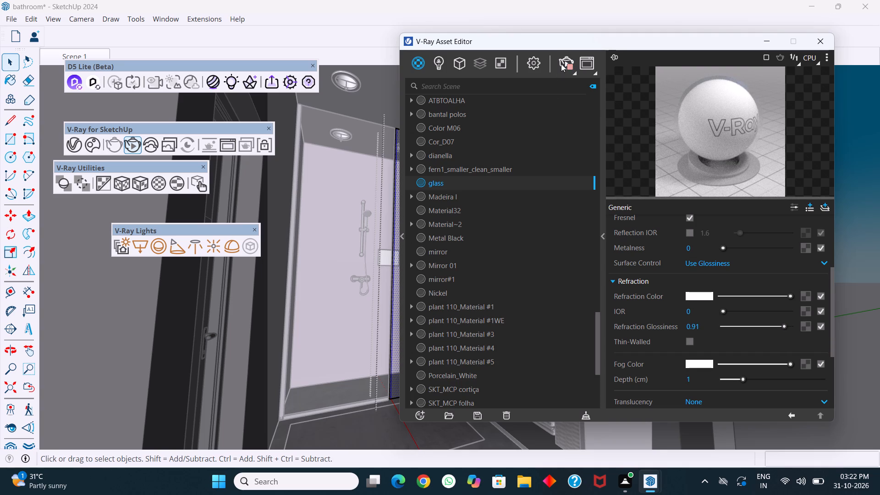
click(561, 64)
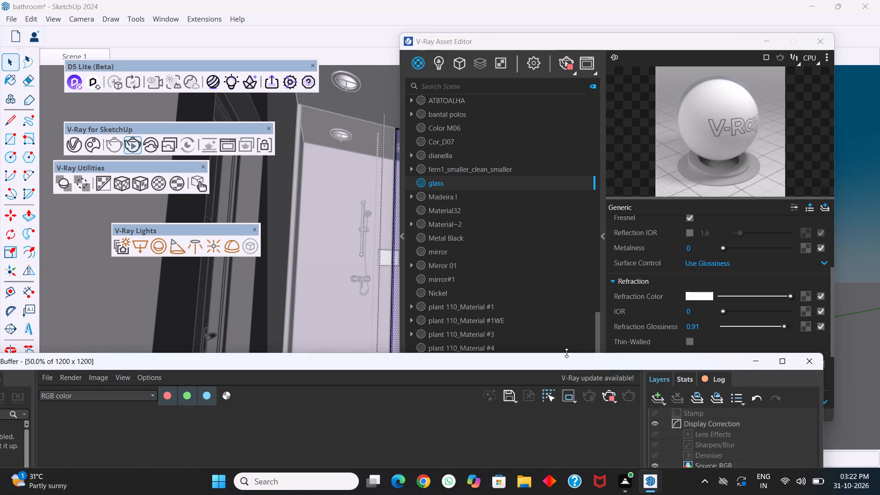
drag(566, 360, 585, 121)
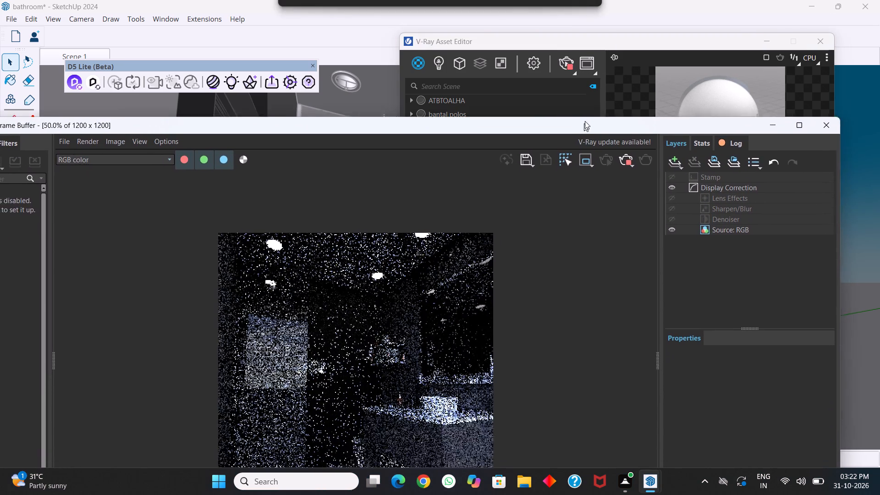
drag(585, 121, 604, 64)
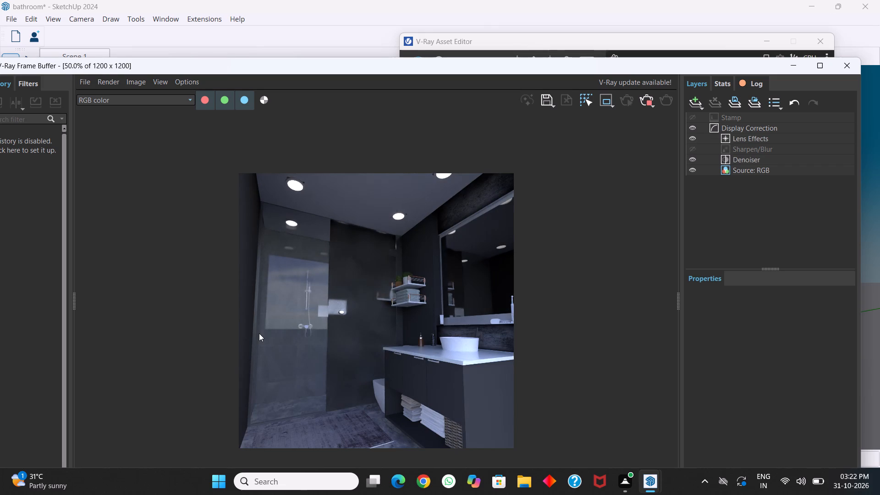
drag(525, 68, 452, 430)
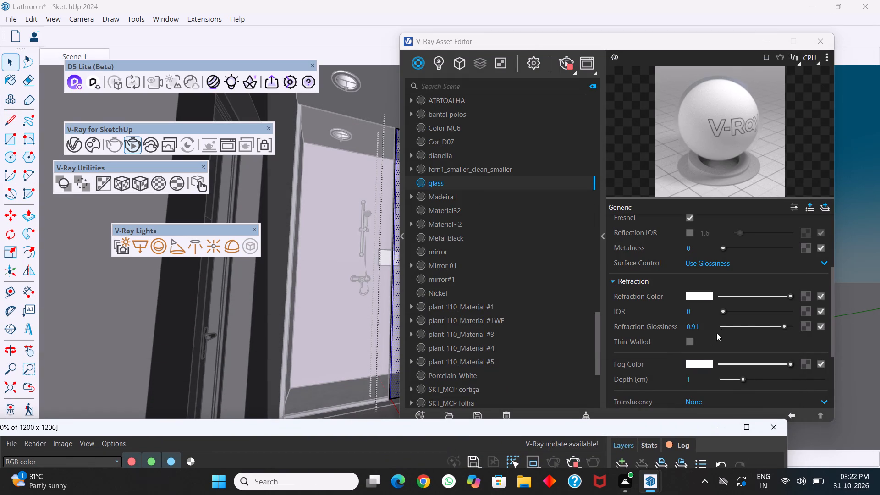
Raise the glass material's refraction glossiness to 1.
drag(784, 325, 812, 321)
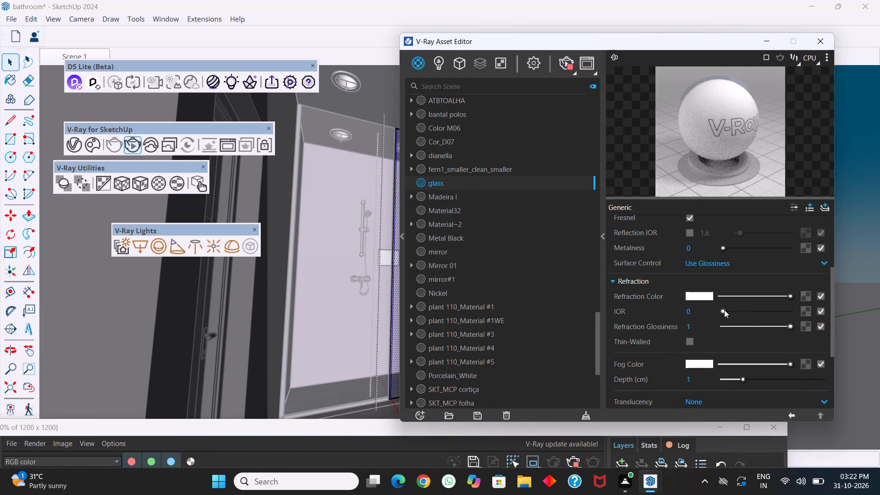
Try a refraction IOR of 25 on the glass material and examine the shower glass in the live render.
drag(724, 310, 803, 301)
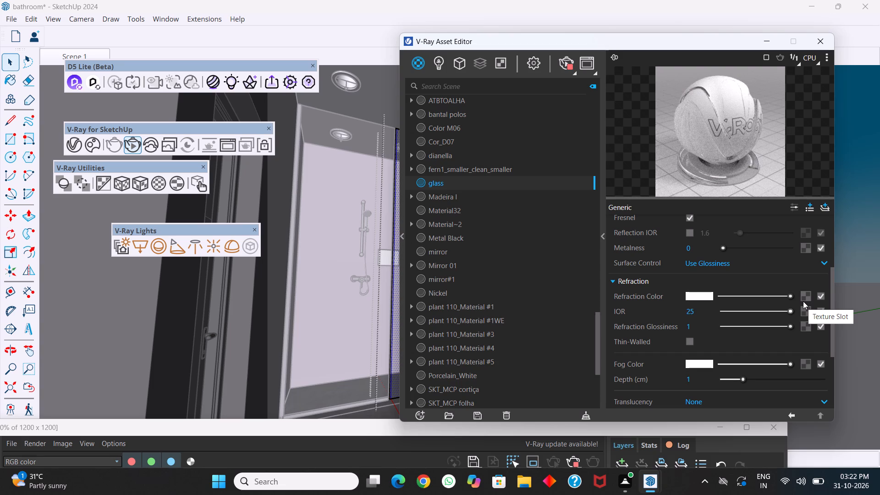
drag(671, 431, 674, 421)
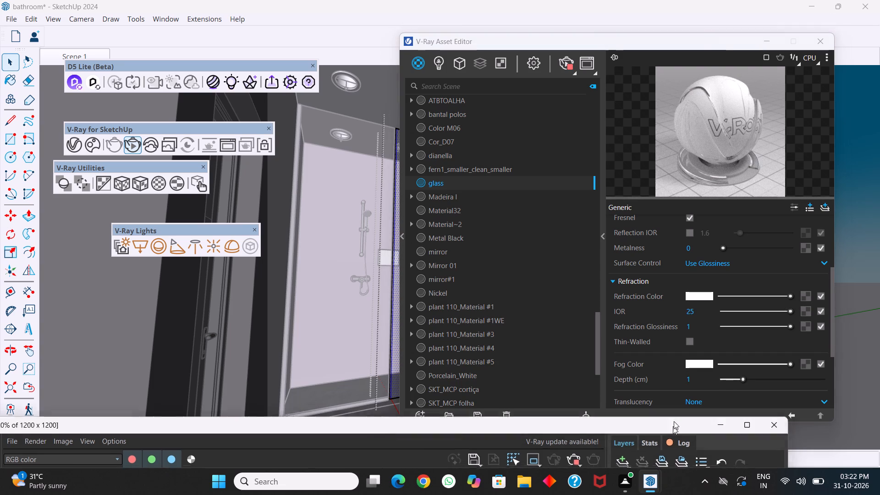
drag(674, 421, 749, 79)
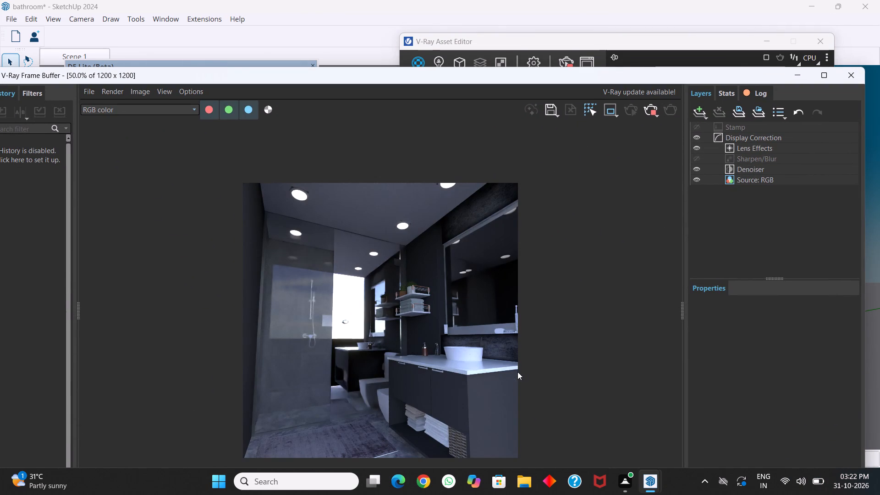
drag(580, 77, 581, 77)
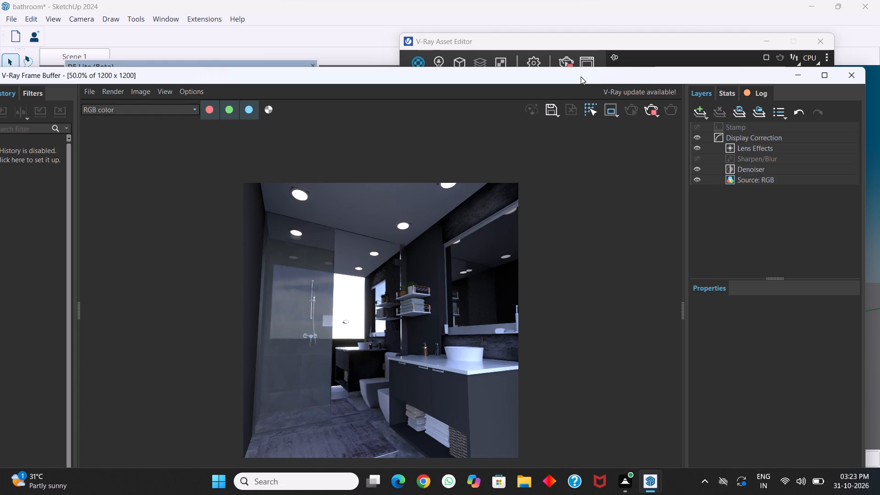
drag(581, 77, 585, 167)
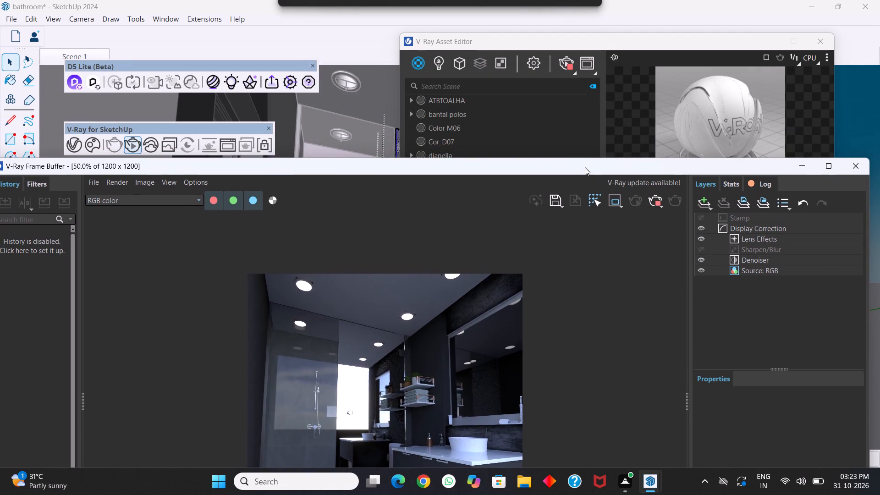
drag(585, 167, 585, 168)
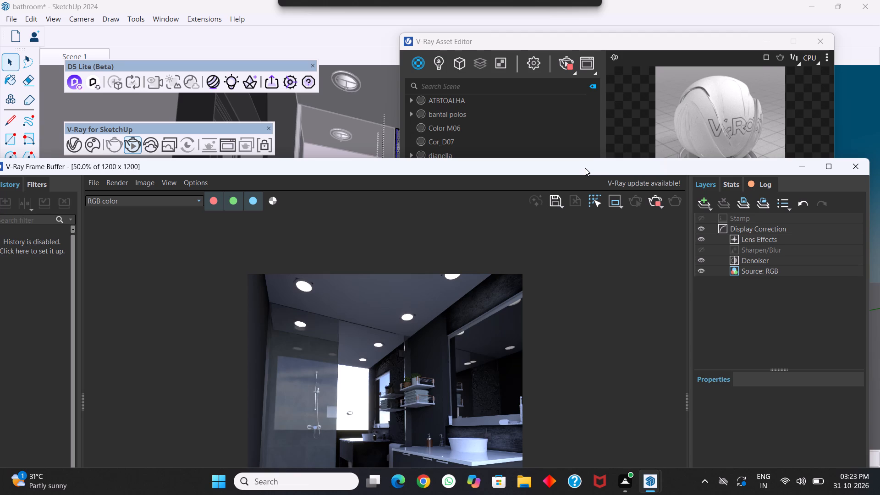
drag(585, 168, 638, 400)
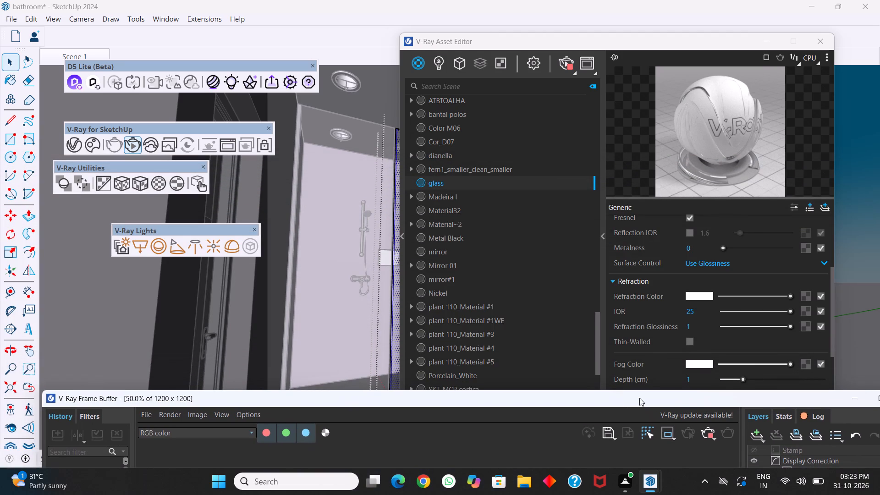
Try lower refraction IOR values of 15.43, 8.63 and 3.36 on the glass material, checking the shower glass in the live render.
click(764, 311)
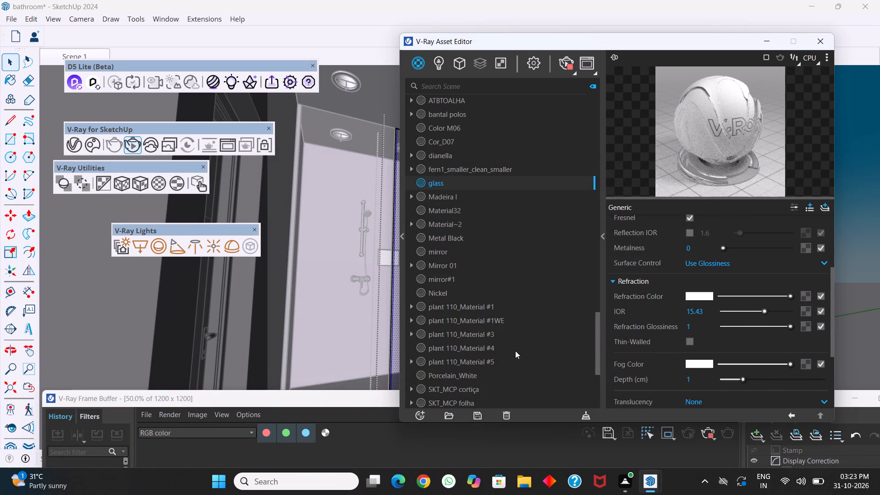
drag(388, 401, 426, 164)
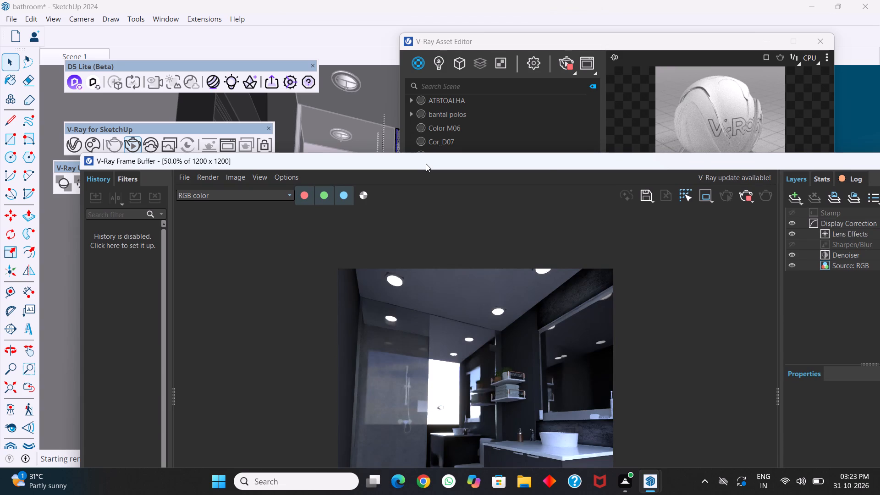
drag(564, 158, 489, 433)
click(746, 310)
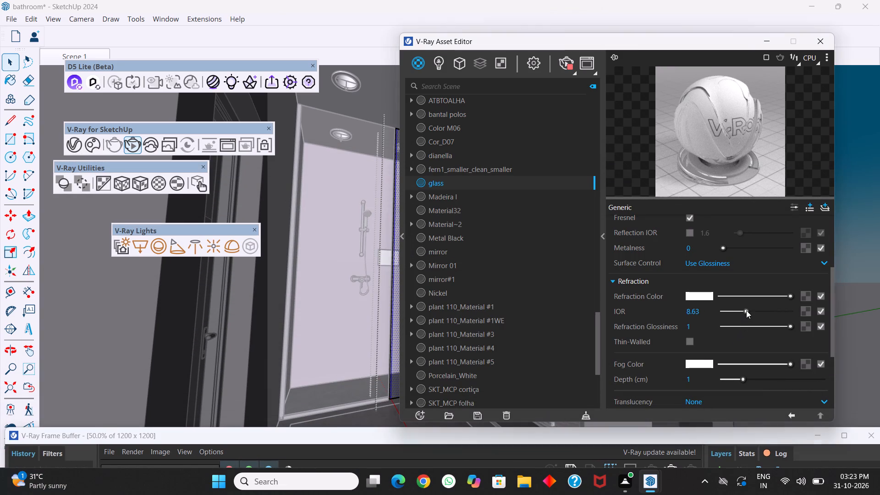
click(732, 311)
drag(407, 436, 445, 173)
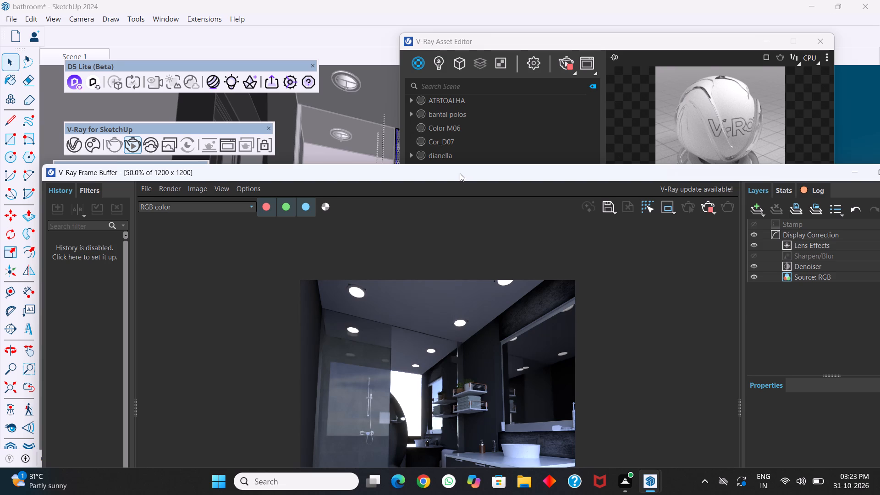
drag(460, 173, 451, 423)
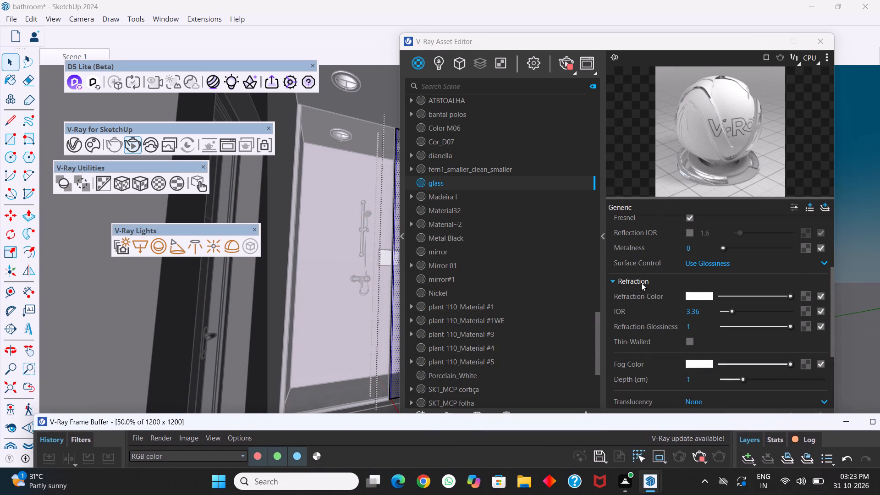
Reduce the glass material's reflection glossiness to 0 and check the shower glass in the live render.
scroll(640, 277, down, 1)
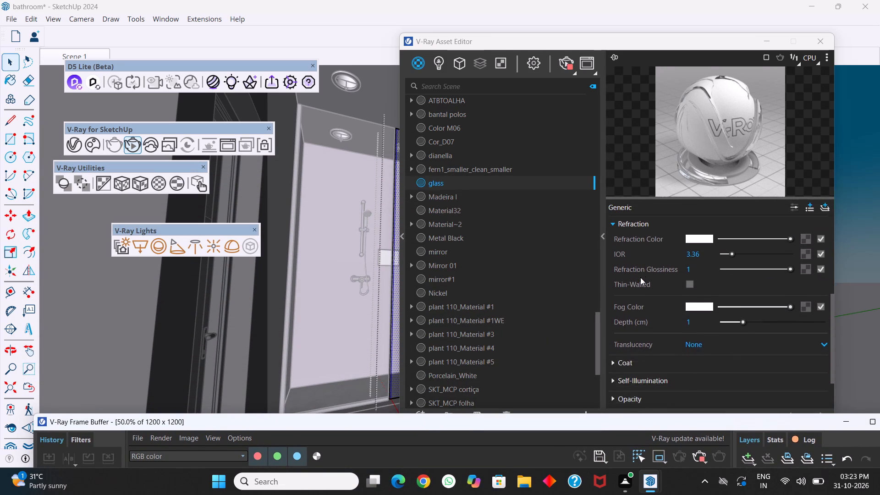
scroll(640, 277, up, 2)
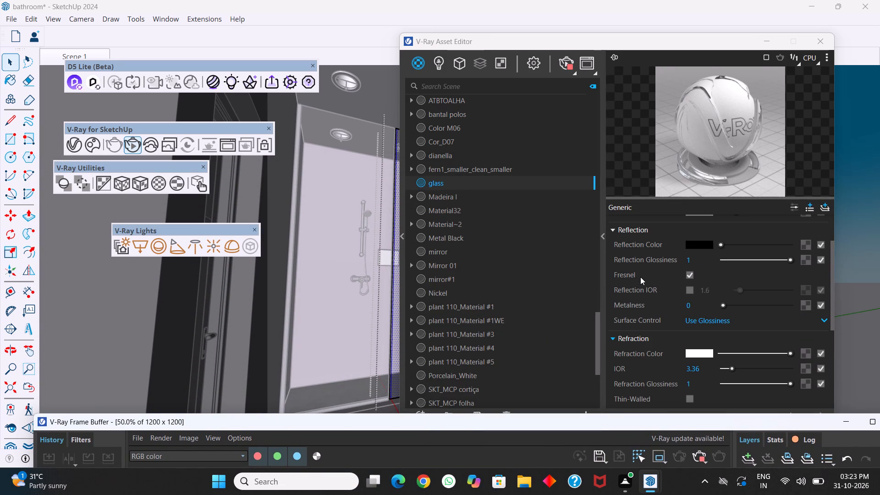
click(719, 258)
click(721, 259)
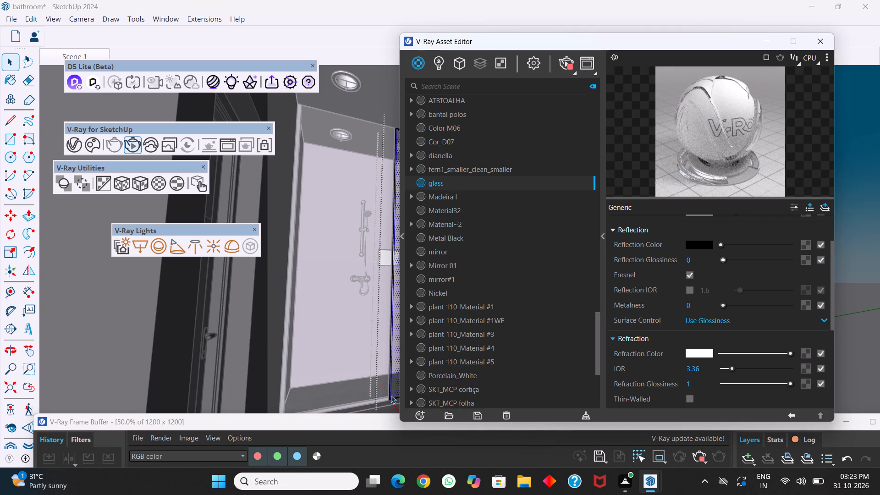
drag(378, 422, 419, 137)
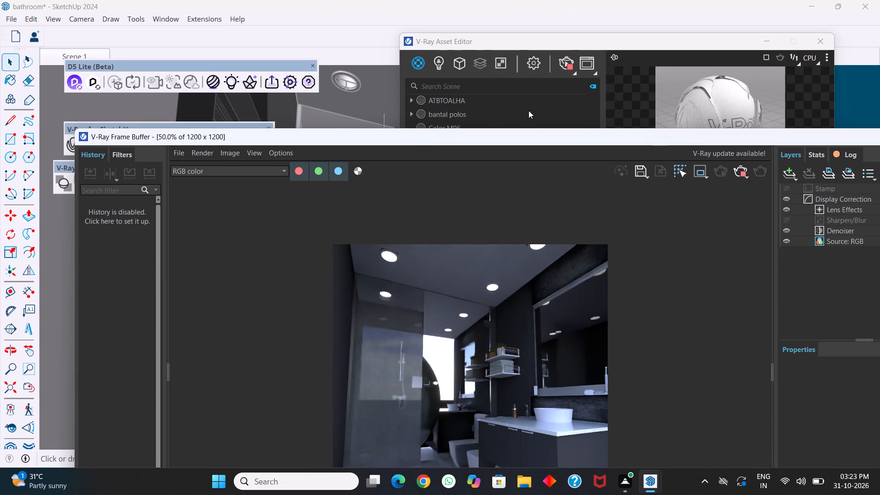
drag(531, 134, 507, 426)
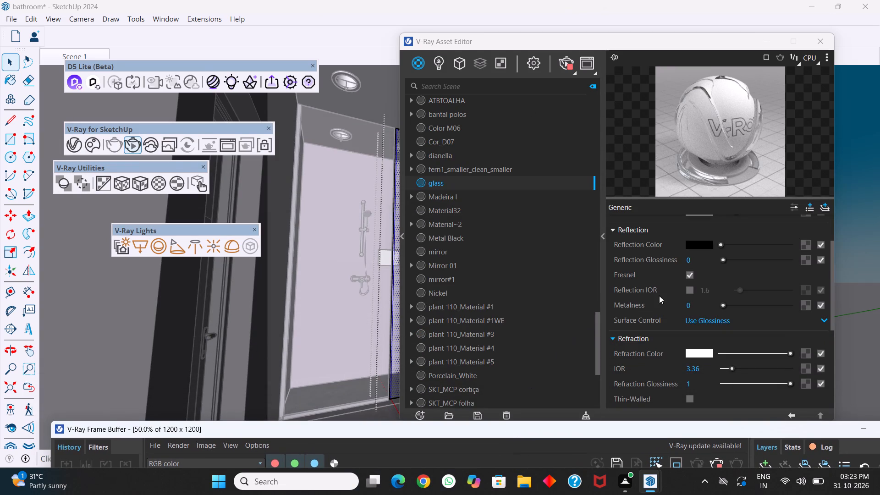
Turn off Fresnel for the glass material's reflection and check the live render.
click(690, 275)
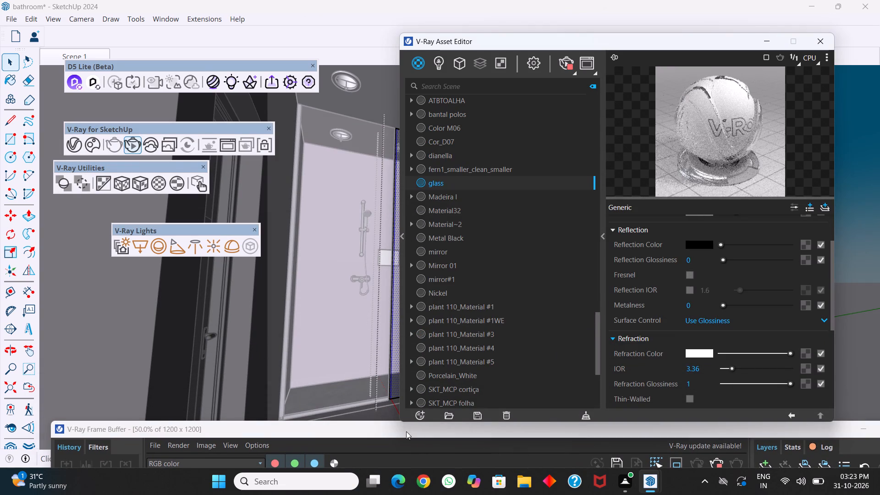
drag(406, 431, 442, 173)
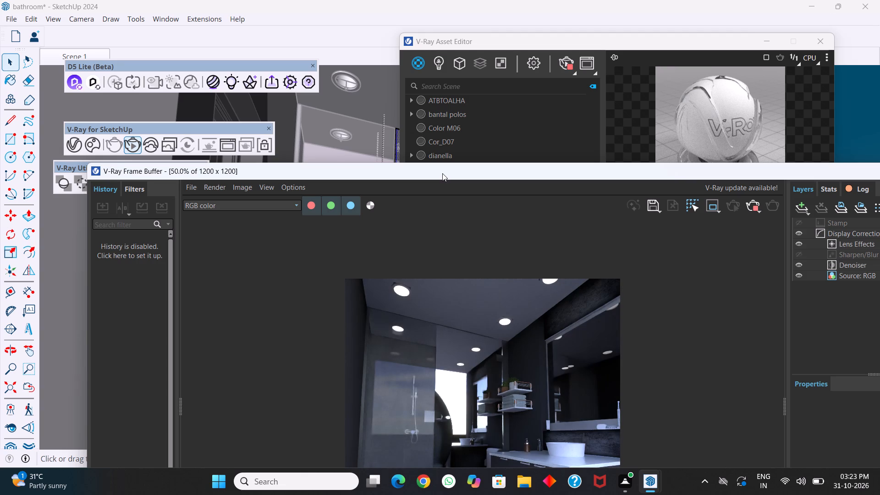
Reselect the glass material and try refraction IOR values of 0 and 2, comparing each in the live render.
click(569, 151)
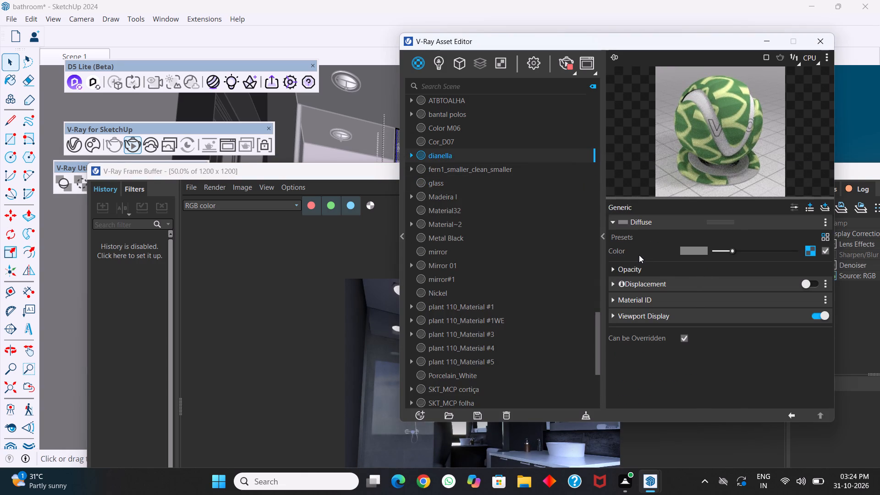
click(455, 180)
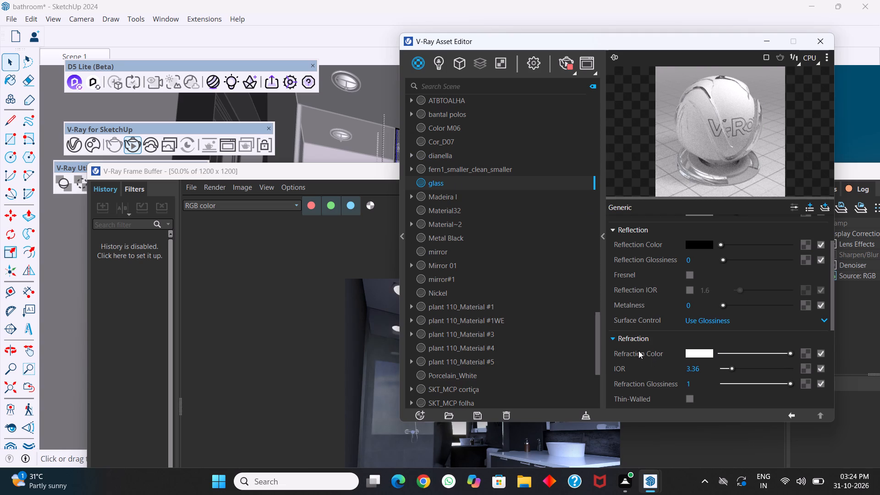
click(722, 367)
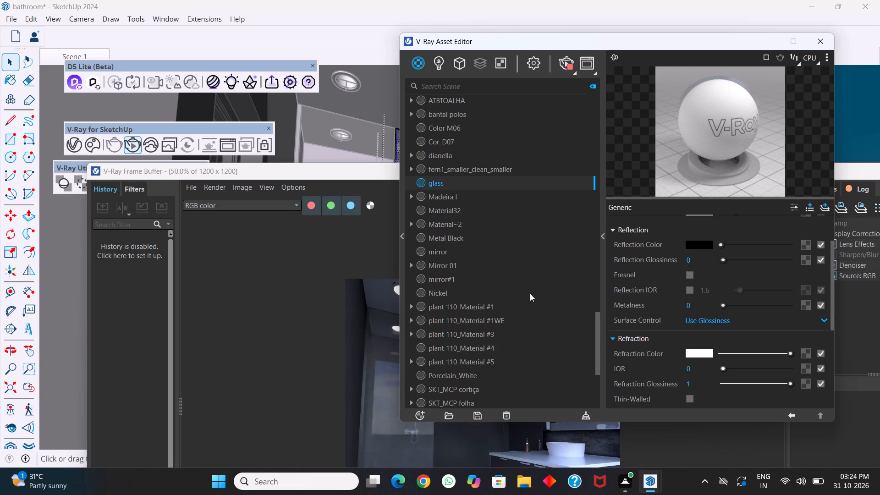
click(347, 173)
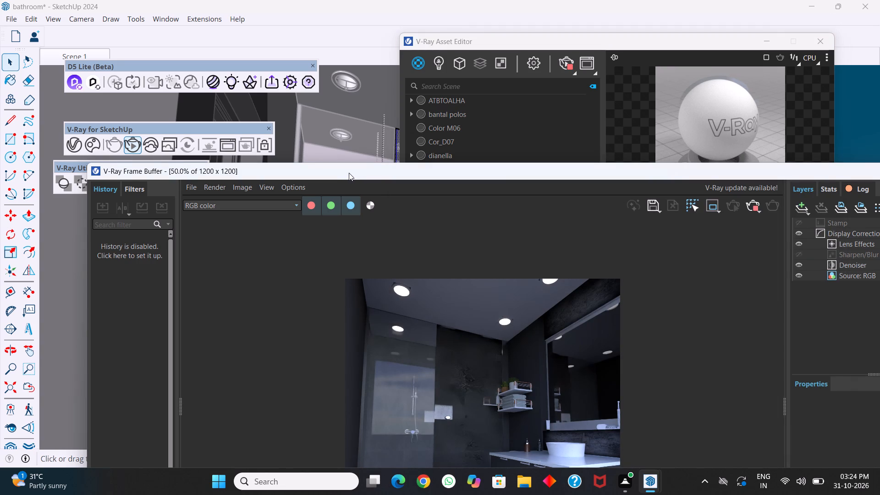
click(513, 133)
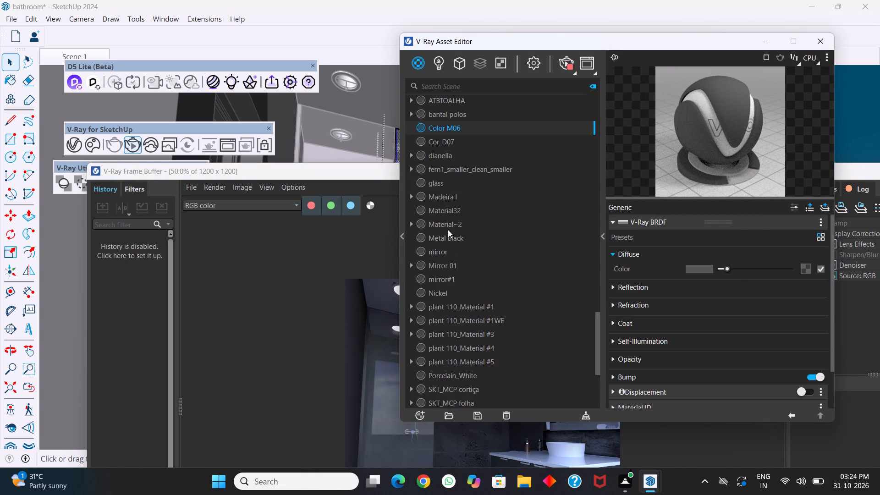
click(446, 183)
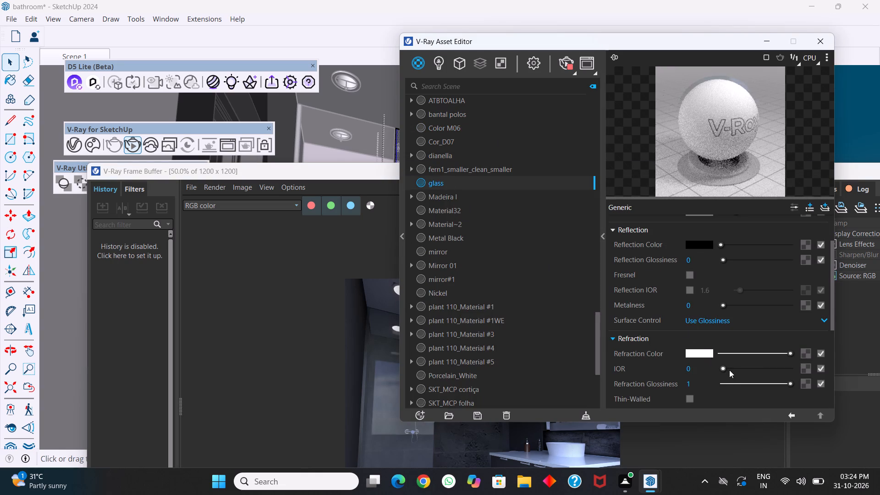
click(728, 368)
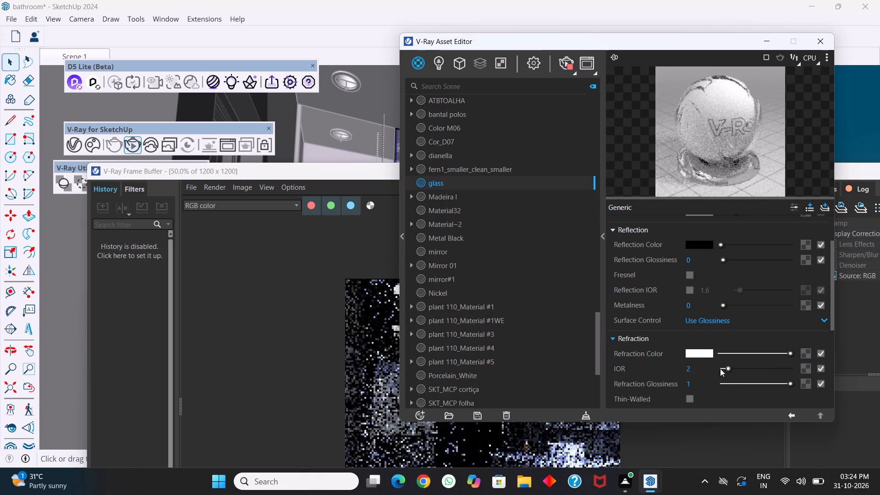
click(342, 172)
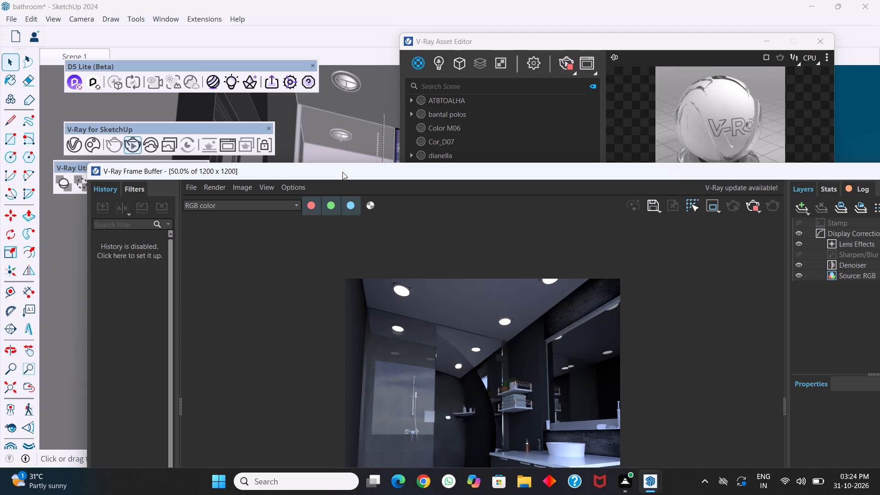
Try a refraction IOR of 1.15 on the glass material, settle on exactly 1, and bring up the live render.
click(506, 148)
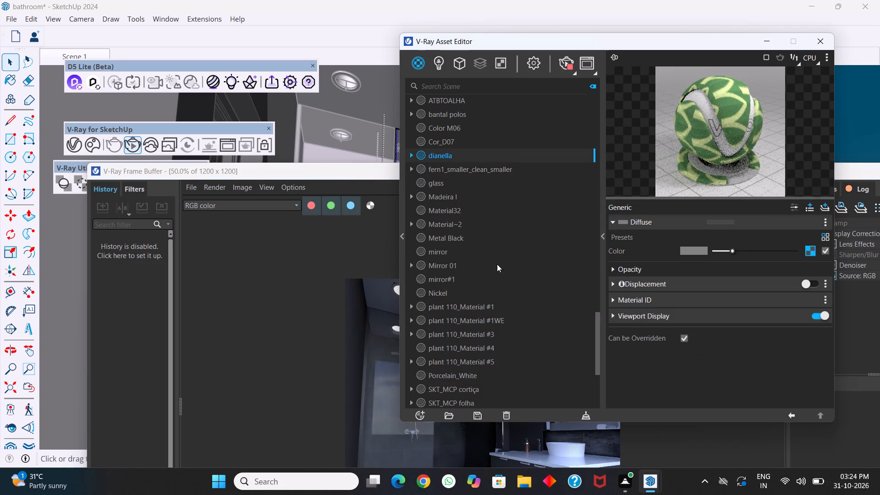
click(453, 185)
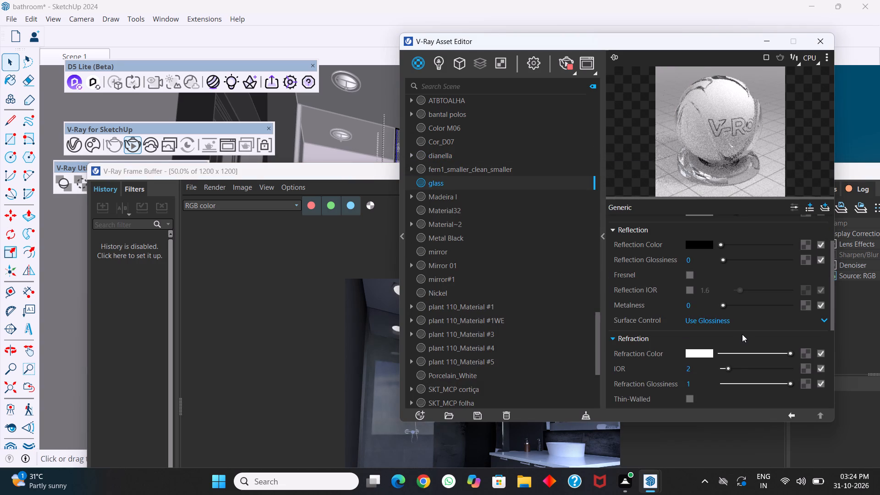
click(724, 368)
click(724, 368)
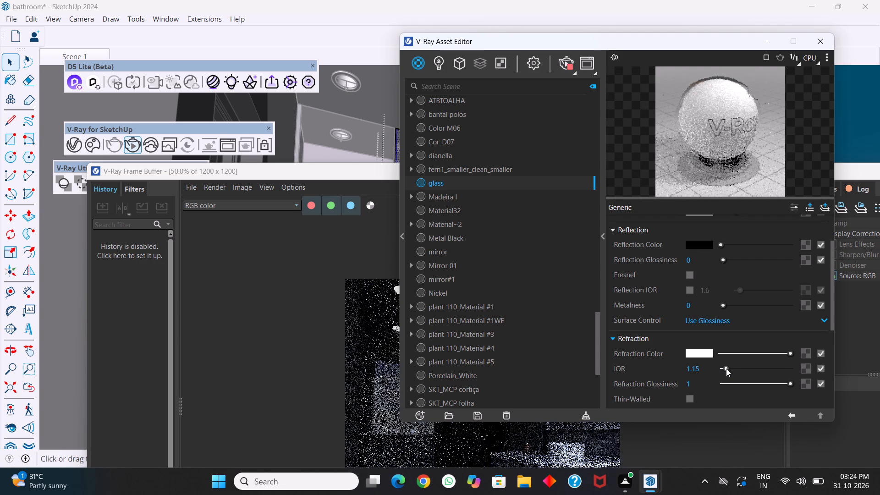
drag(704, 369, 679, 373)
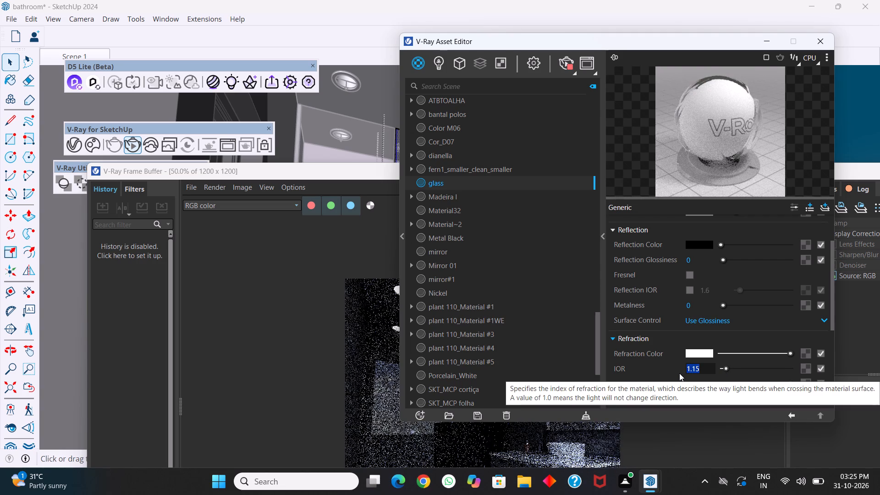
key(1)
key(Return)
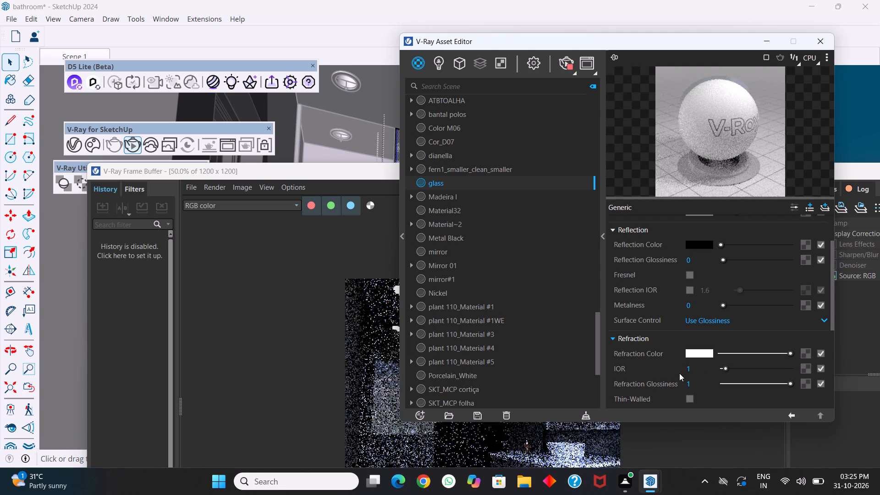
click(287, 312)
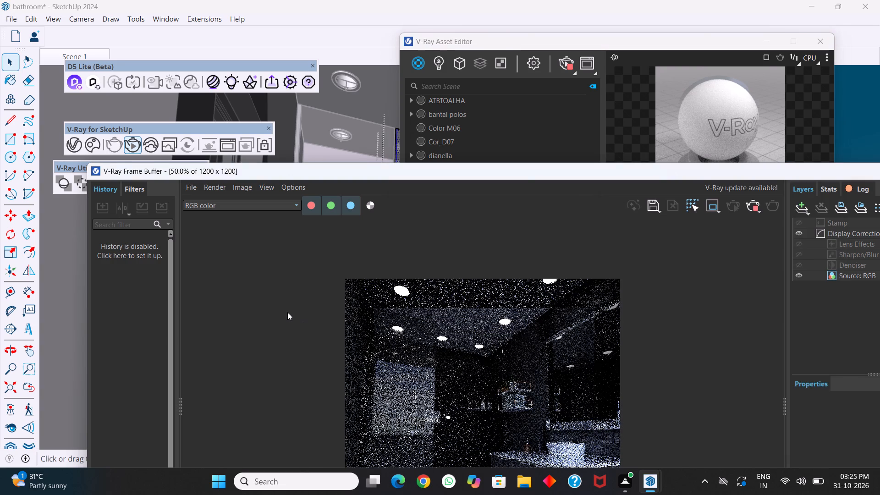
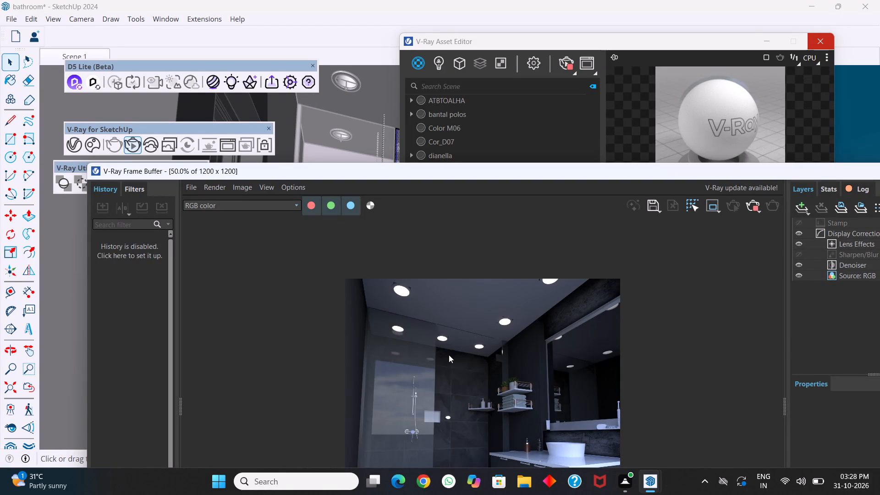
Apply the glass material to the front face of the fixed shower panel and let the live render update.
click(355, 150)
double_click(355, 150)
click(351, 150)
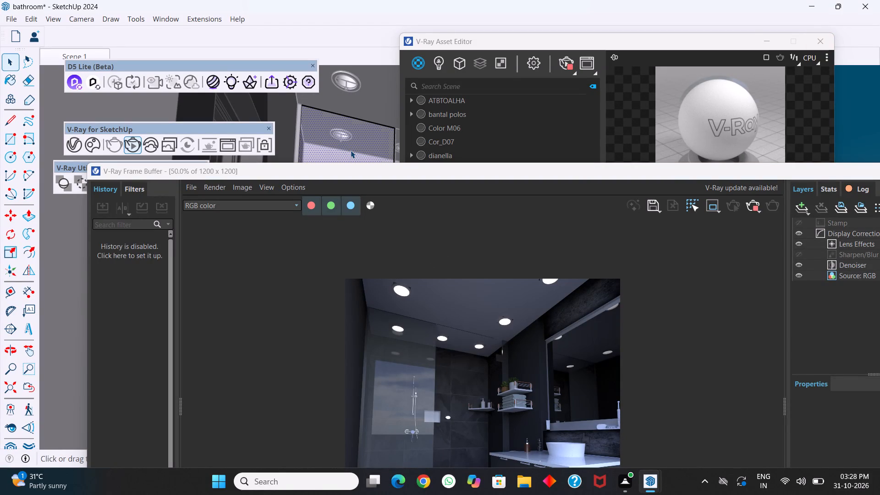
double_click(351, 150)
click(351, 150)
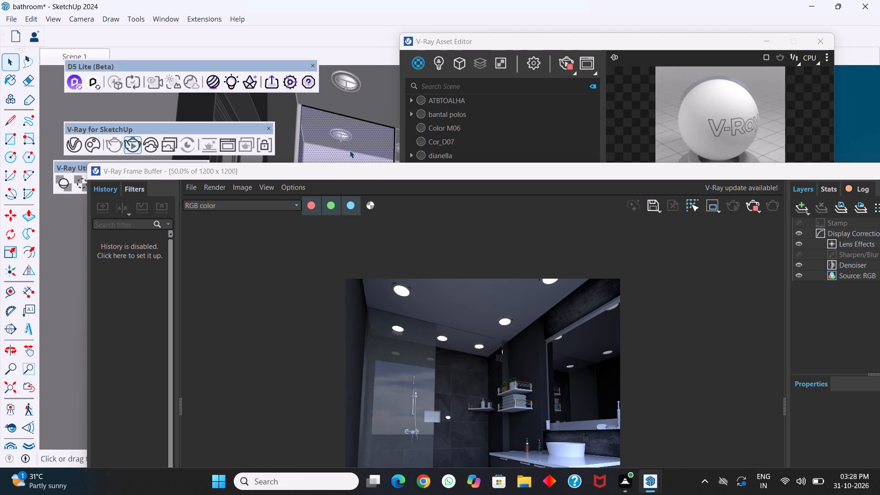
click(494, 132)
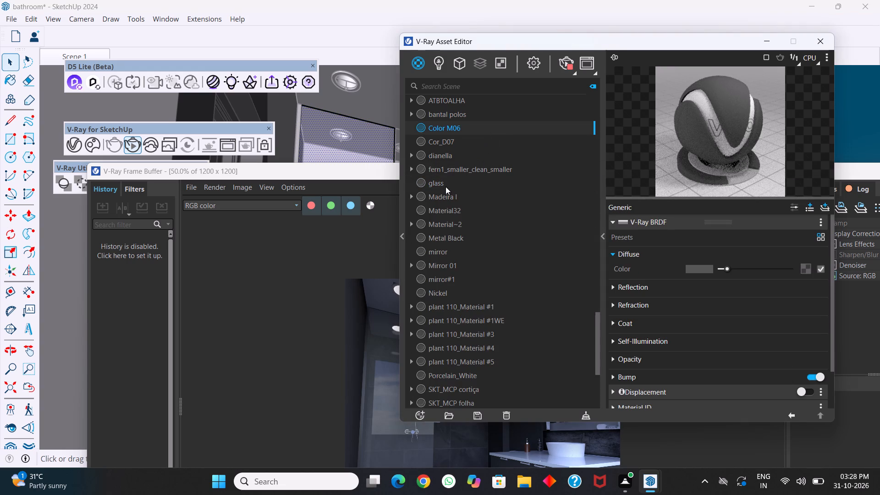
click(445, 187)
right_click(445, 187)
click(470, 215)
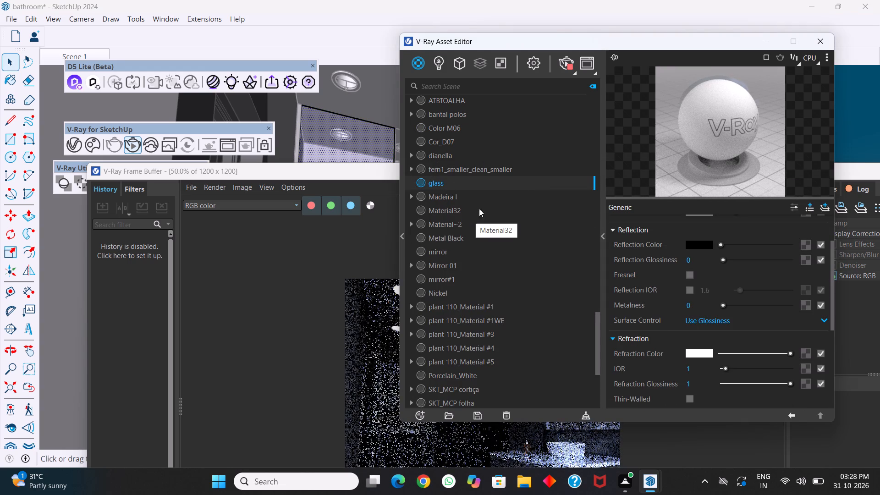
click(380, 175)
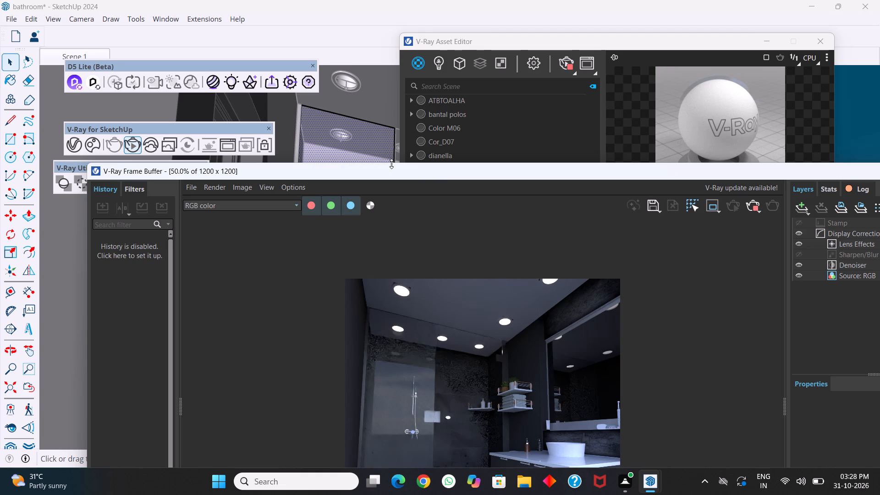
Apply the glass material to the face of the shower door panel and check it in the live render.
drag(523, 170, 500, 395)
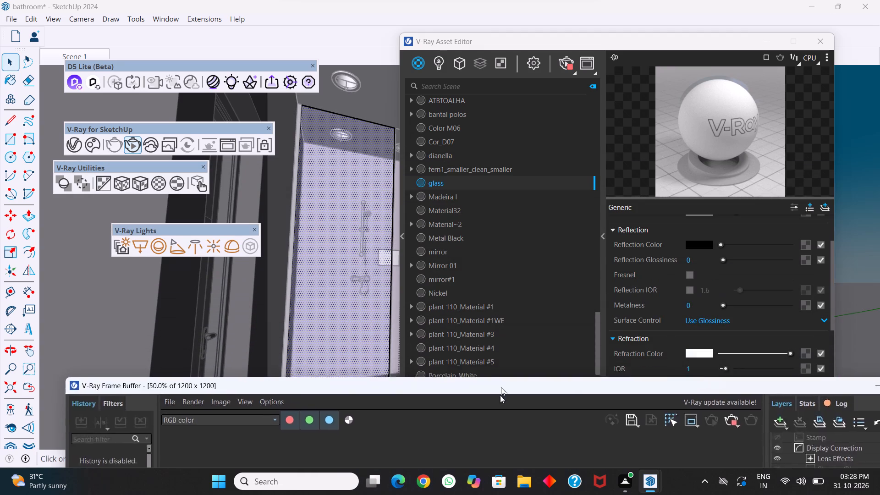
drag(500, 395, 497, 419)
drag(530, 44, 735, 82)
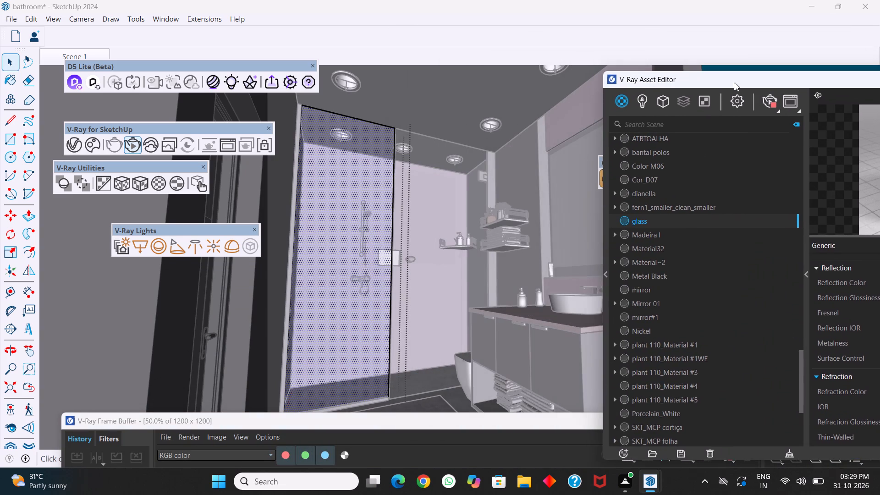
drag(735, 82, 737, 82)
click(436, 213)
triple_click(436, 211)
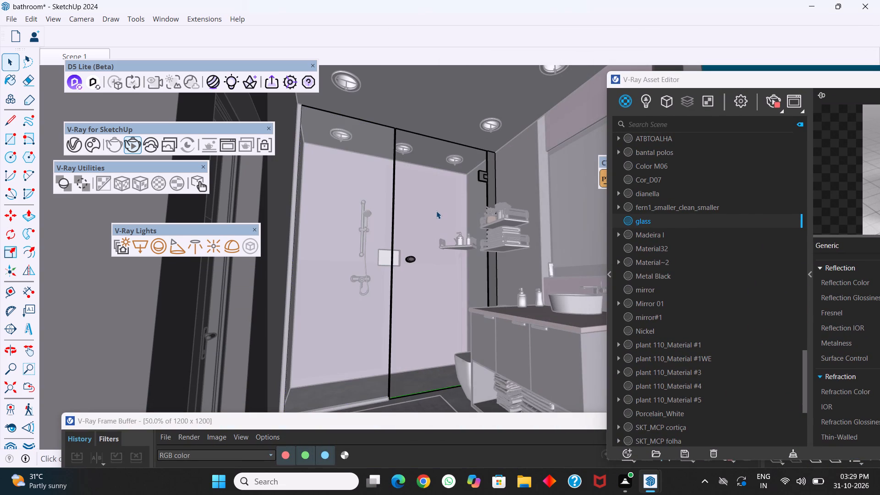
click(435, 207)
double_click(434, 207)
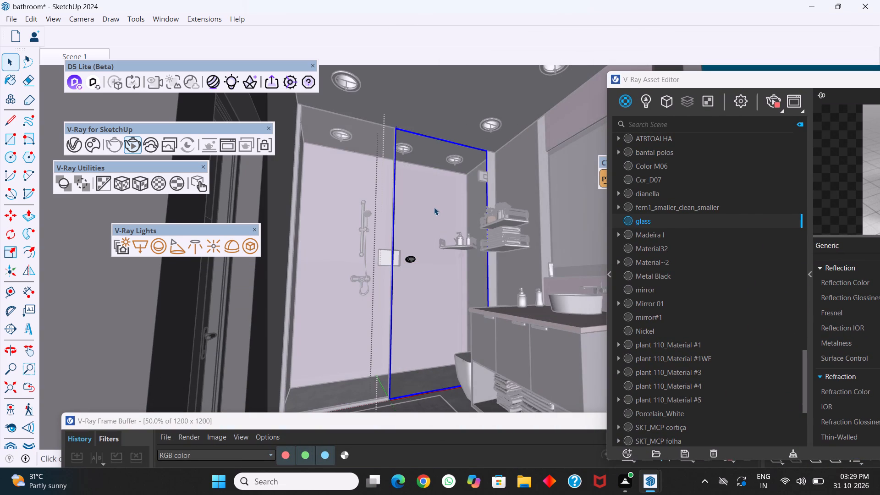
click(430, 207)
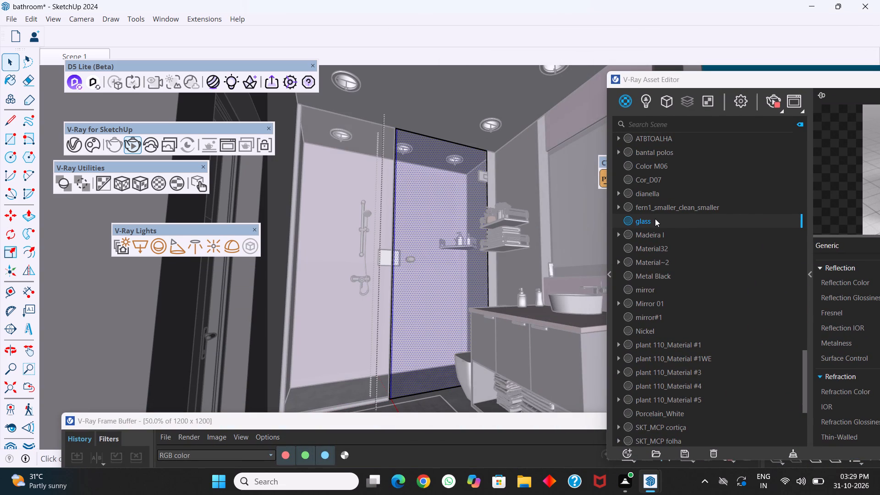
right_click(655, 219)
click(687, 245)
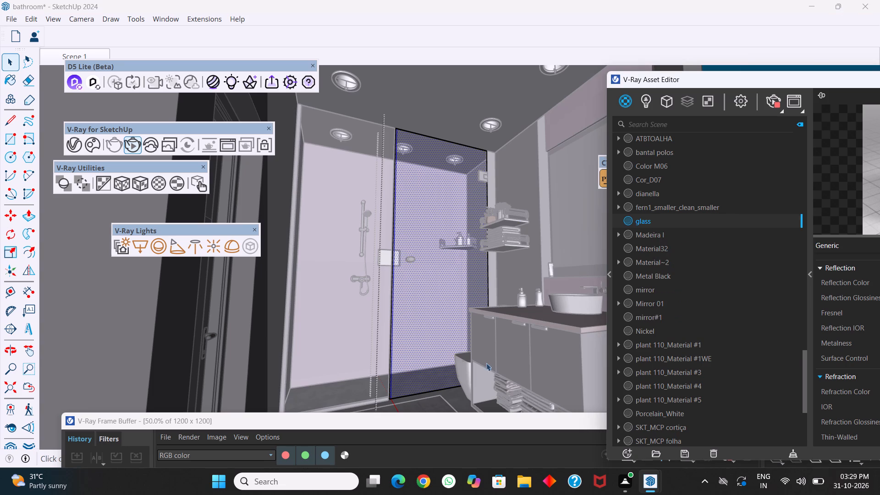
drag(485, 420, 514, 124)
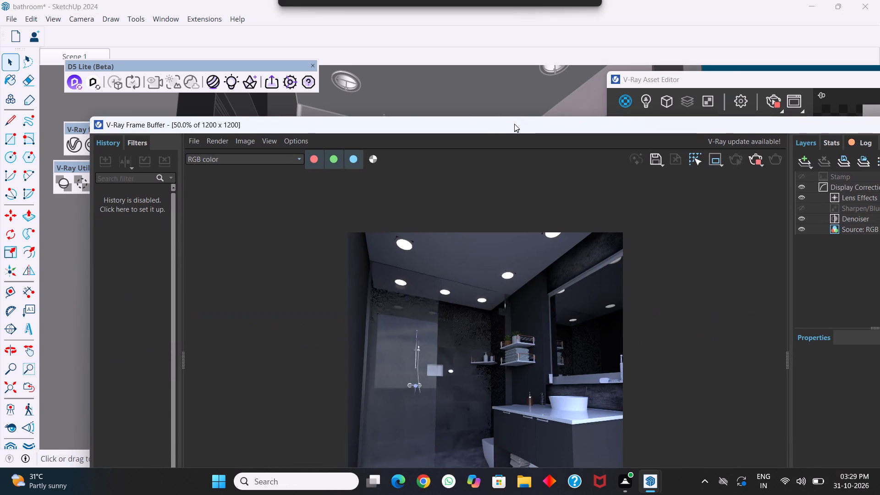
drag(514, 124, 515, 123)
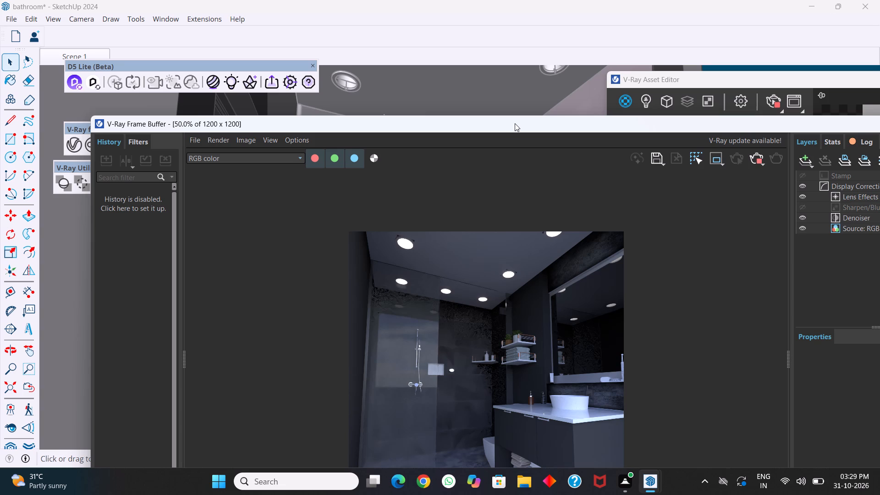
Close the shower enclosure group, return to the Scene 1 view and check the shower glass in the live render.
drag(515, 123, 533, 250)
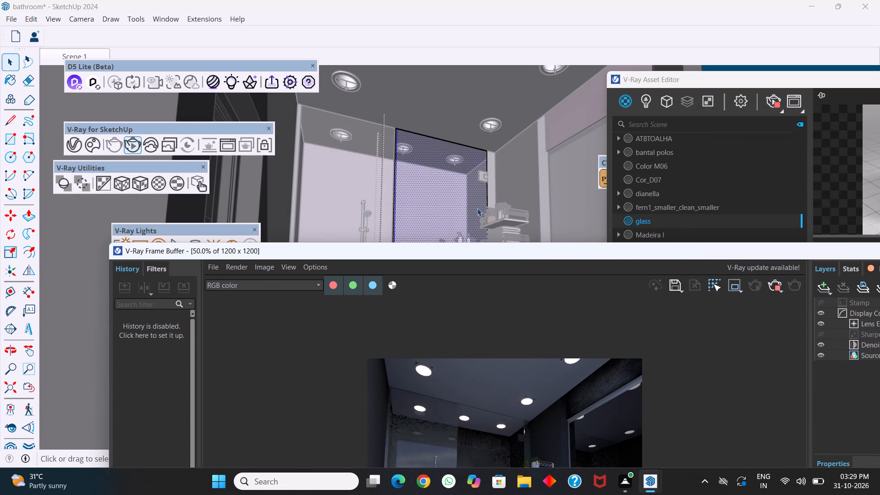
click(357, 189)
click(357, 189)
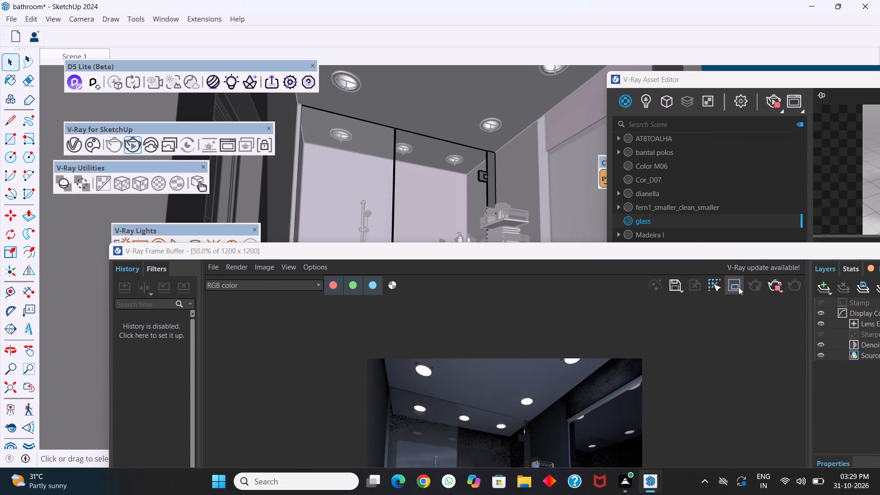
scroll(493, 149, down, 5)
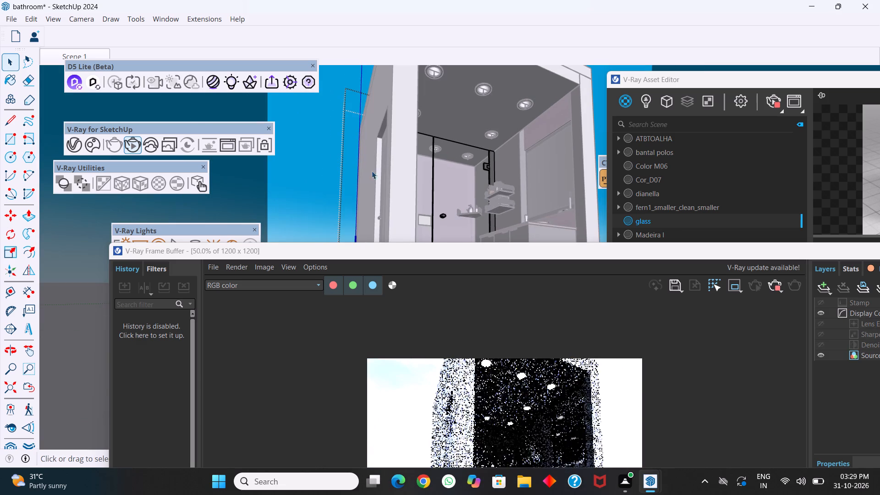
click(317, 195)
scroll(450, 196, up, 1)
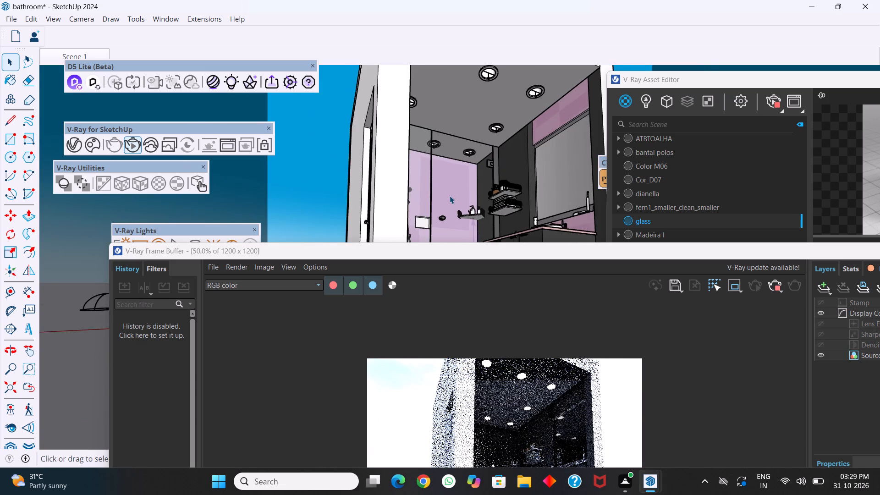
scroll(450, 196, up, 5)
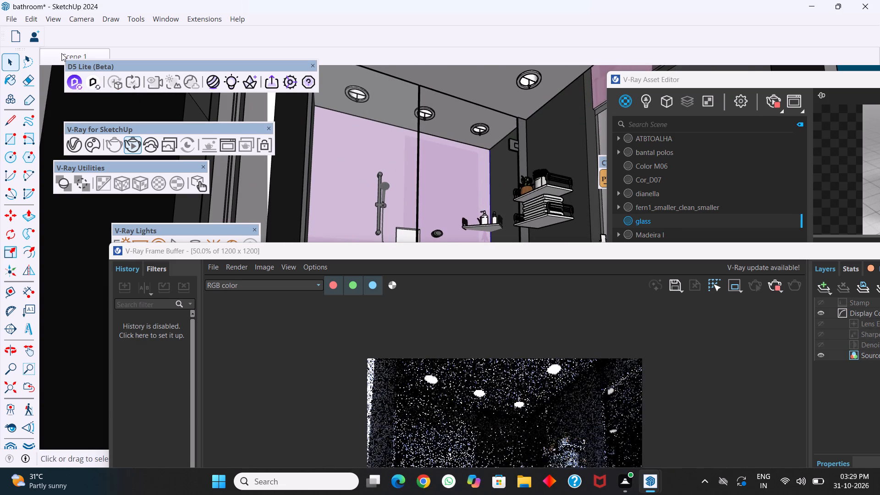
click(60, 52)
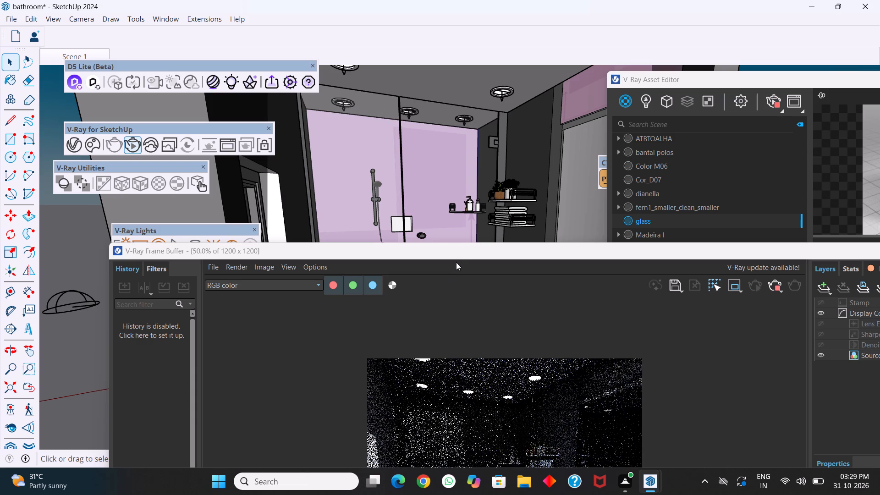
drag(462, 252, 452, 80)
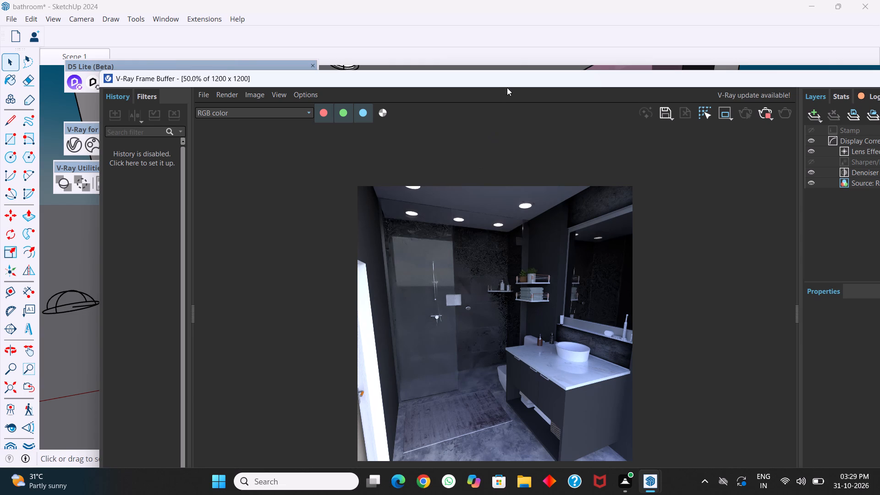
Open the shower enclosure group and inspect the faces of the glass door and the fixed glass panel.
drag(501, 81, 485, 286)
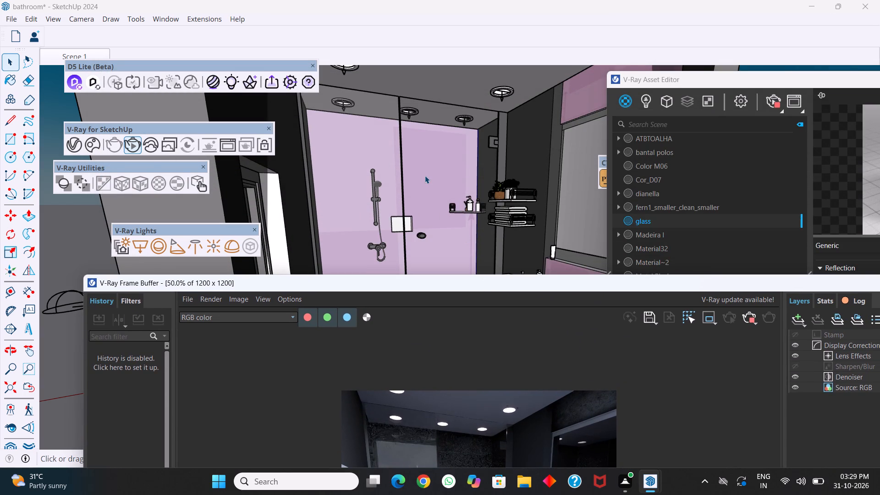
click(424, 172)
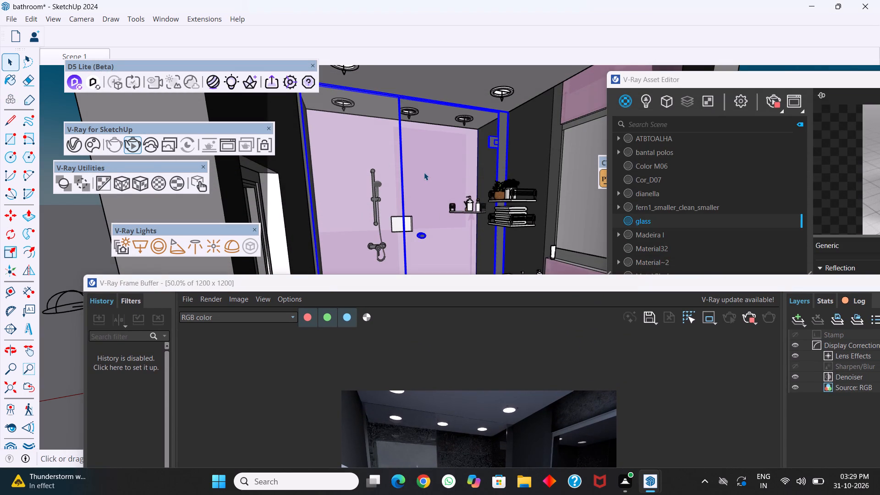
double_click(424, 172)
click(424, 172)
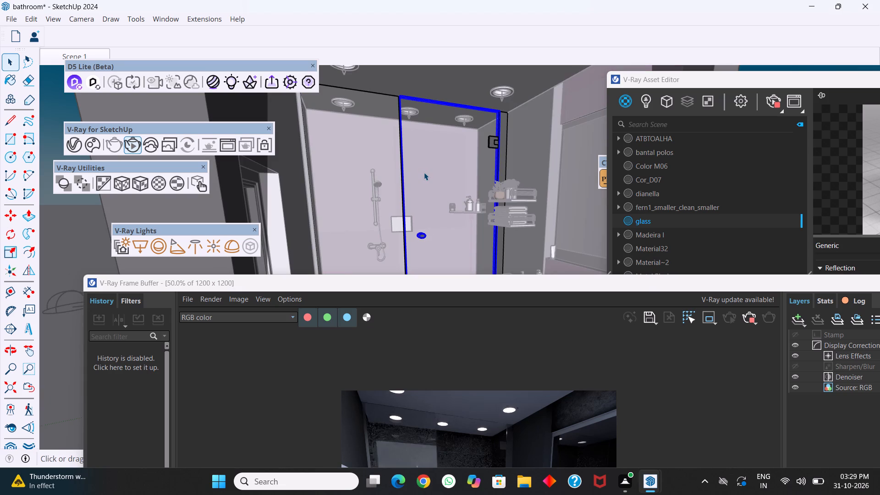
click(424, 172)
click(424, 172)
click(424, 172)
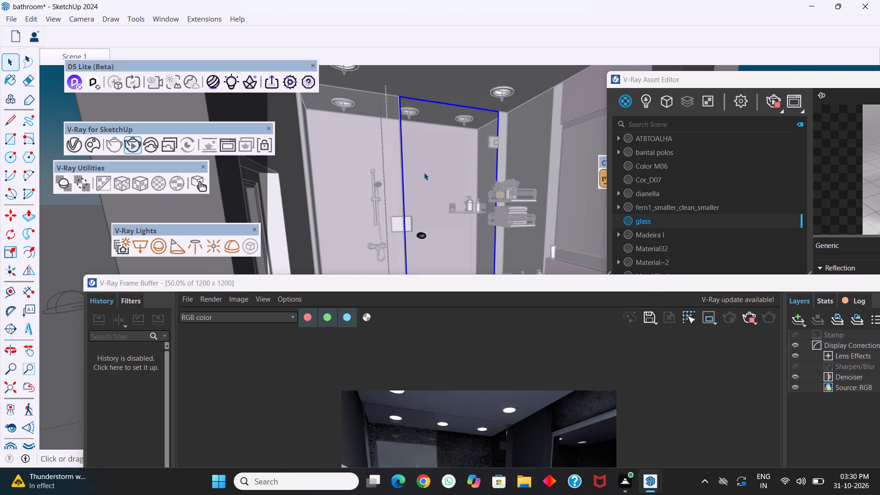
click(351, 181)
click(351, 181)
click(351, 181)
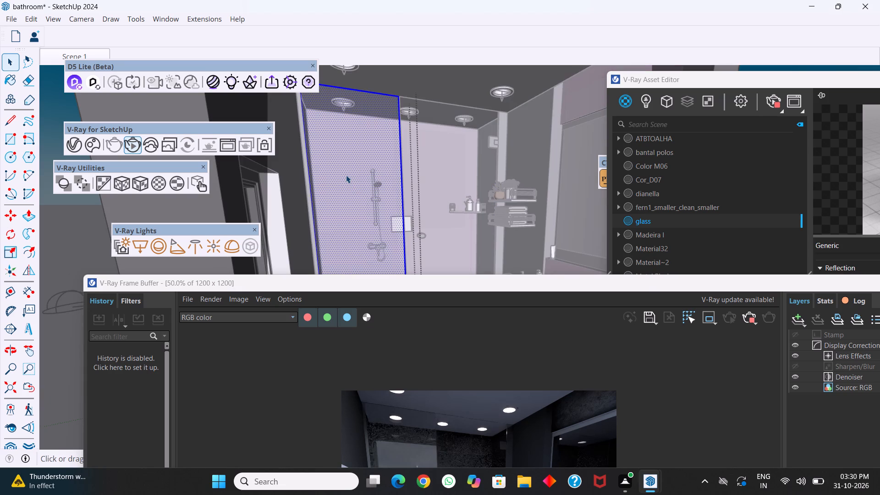
double_click(346, 175)
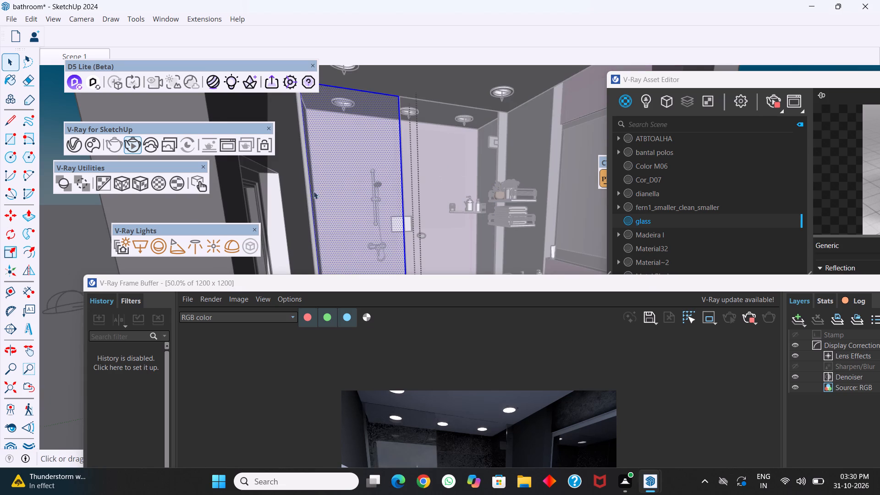
scroll(294, 194, down, 4)
scroll(350, 187, down, 4)
click(540, 208)
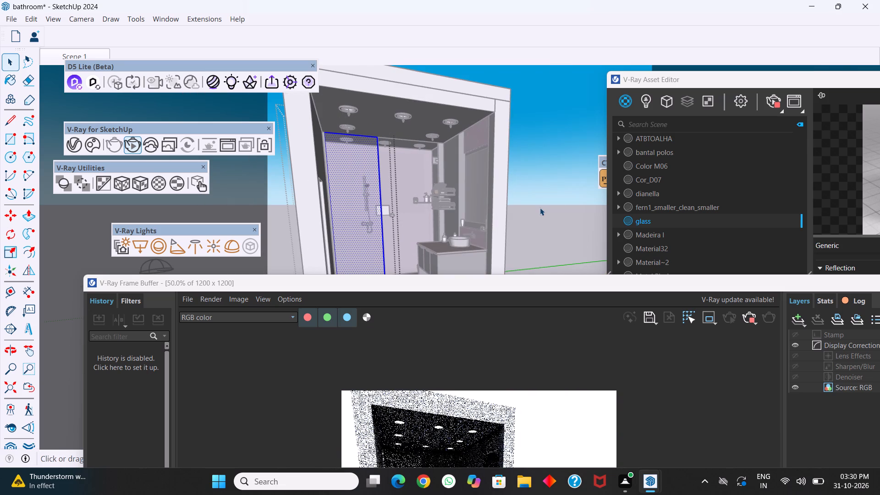
double_click(529, 227)
click(539, 222)
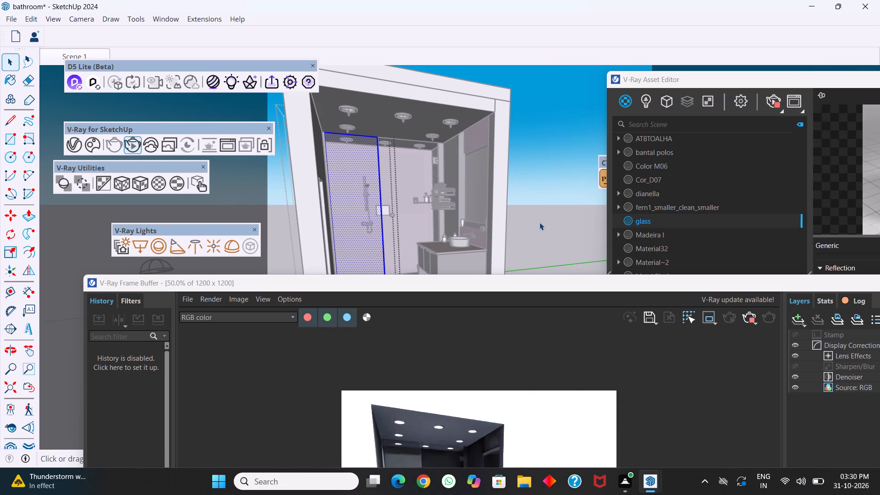
click(539, 222)
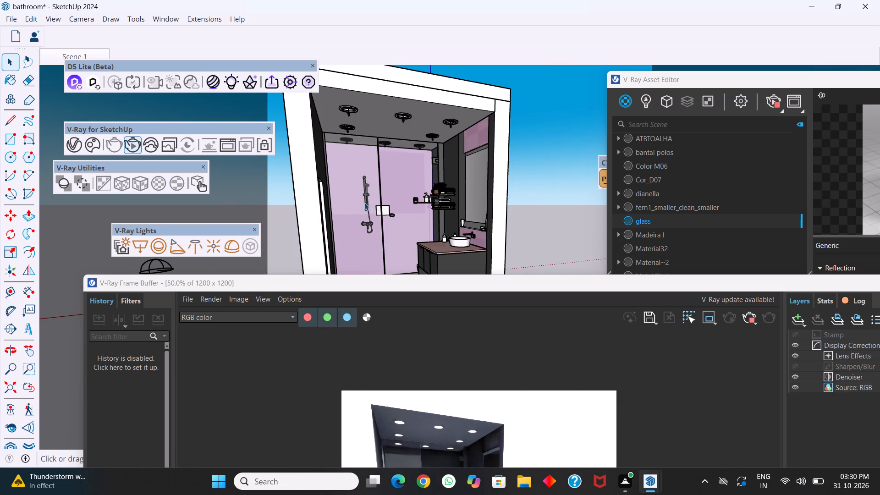
Open the shower enclosure group and delete the glass door panel together with its knob.
click(356, 204)
double_click(356, 199)
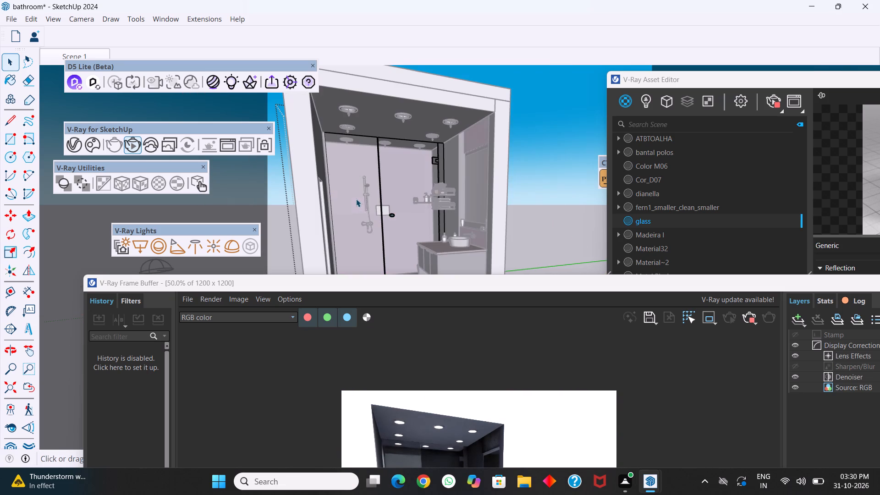
click(355, 192)
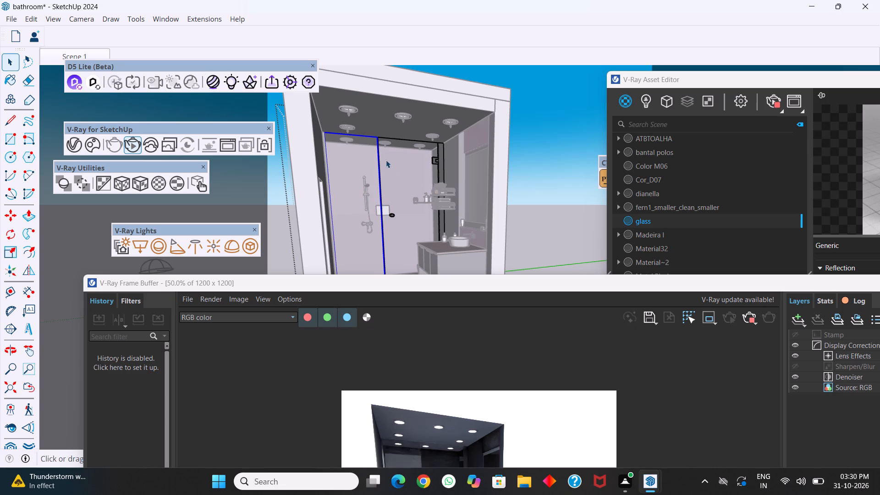
click(409, 183)
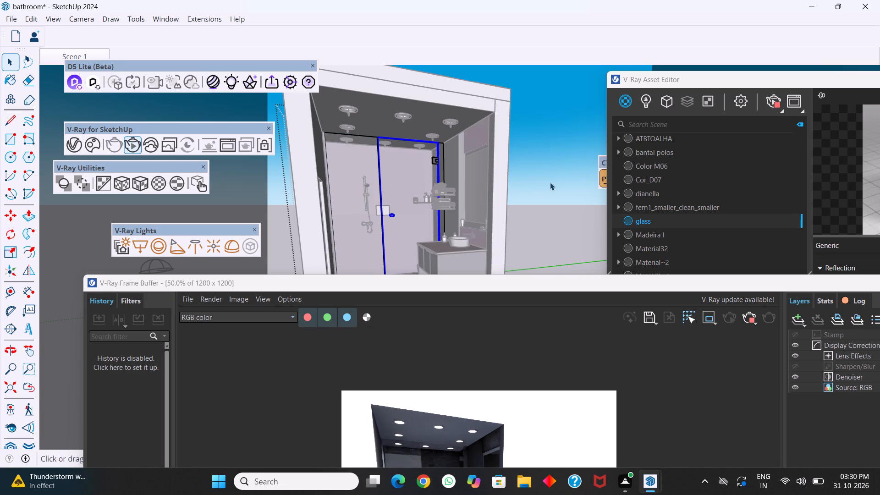
click(550, 182)
double_click(398, 181)
click(397, 176)
key(Delete)
Copy the fixed glass panel along the green axis to the edge of the shower's hinge-side strip.
click(342, 166)
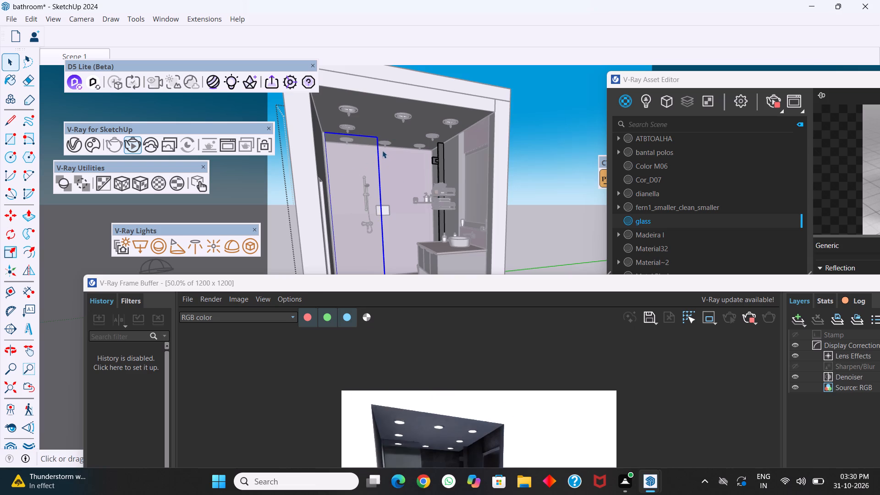
key(m)
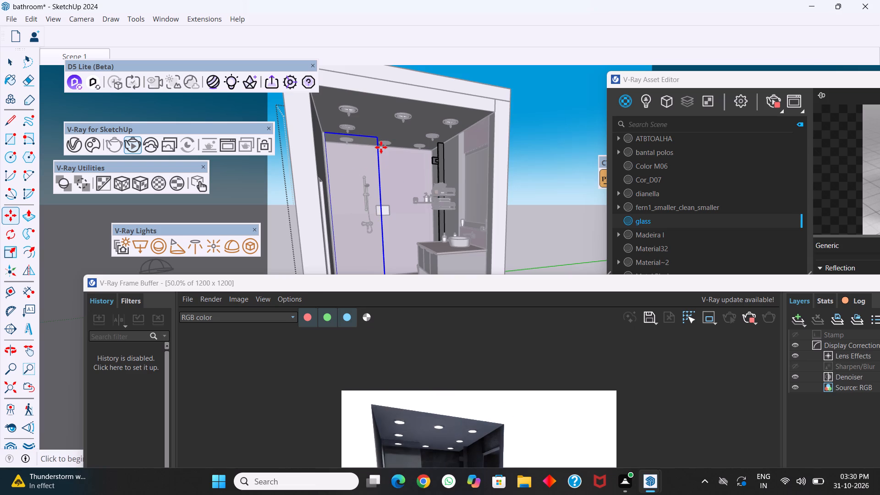
scroll(375, 142, up, 5)
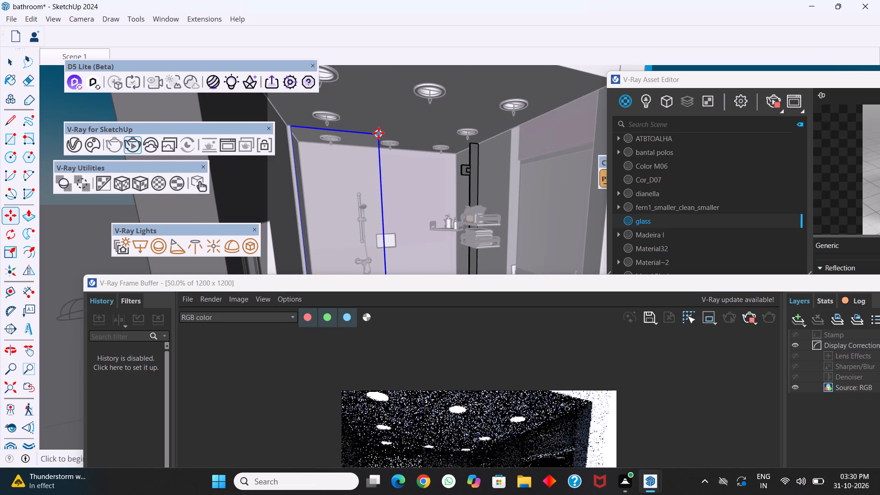
click(379, 133)
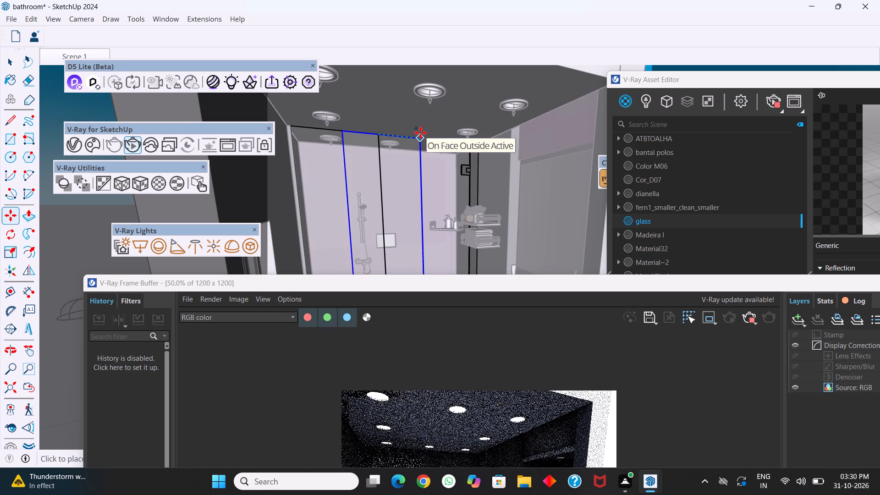
key(Left)
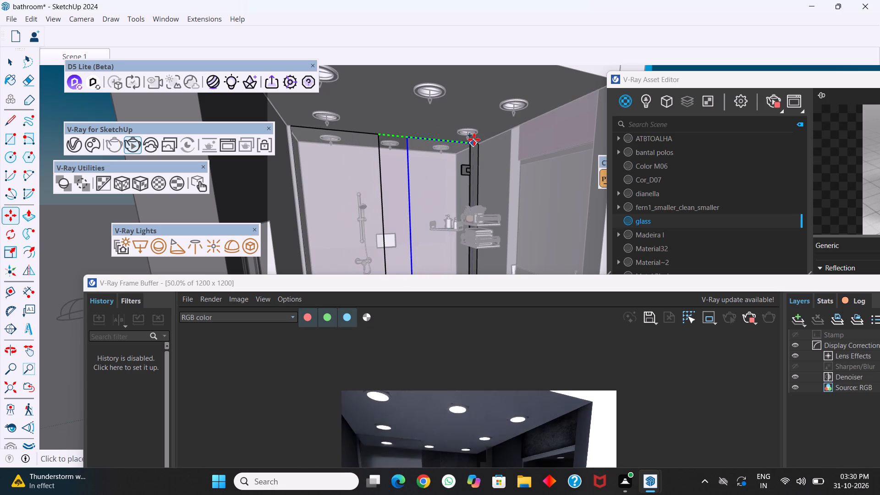
scroll(473, 146, up, 11)
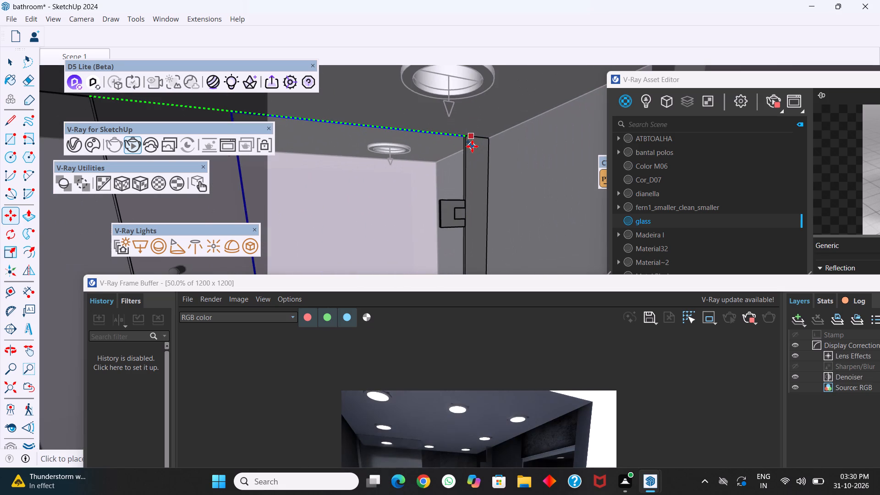
click(466, 139)
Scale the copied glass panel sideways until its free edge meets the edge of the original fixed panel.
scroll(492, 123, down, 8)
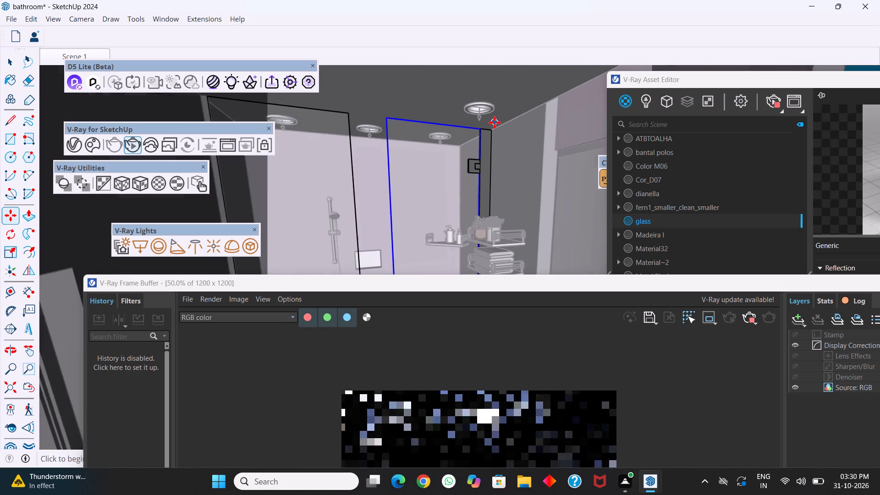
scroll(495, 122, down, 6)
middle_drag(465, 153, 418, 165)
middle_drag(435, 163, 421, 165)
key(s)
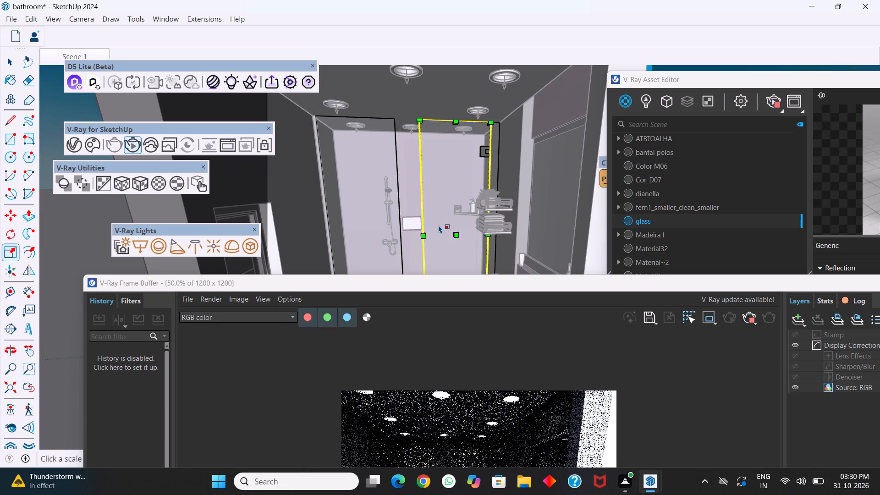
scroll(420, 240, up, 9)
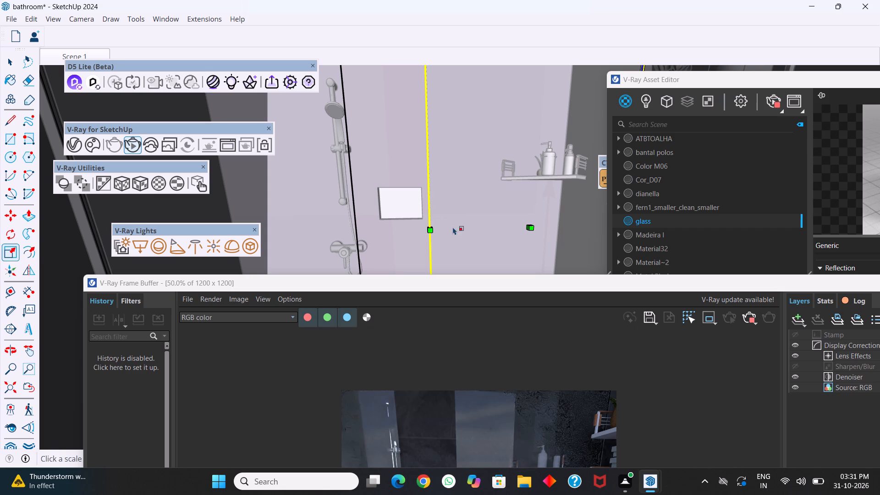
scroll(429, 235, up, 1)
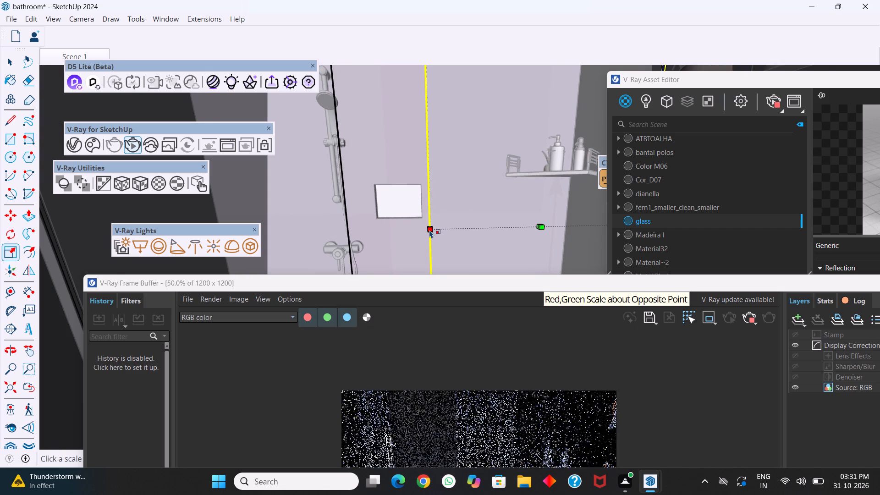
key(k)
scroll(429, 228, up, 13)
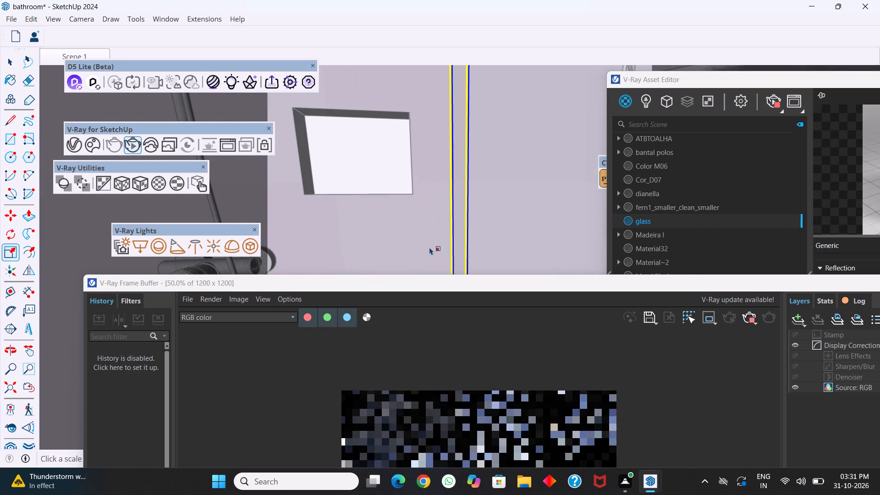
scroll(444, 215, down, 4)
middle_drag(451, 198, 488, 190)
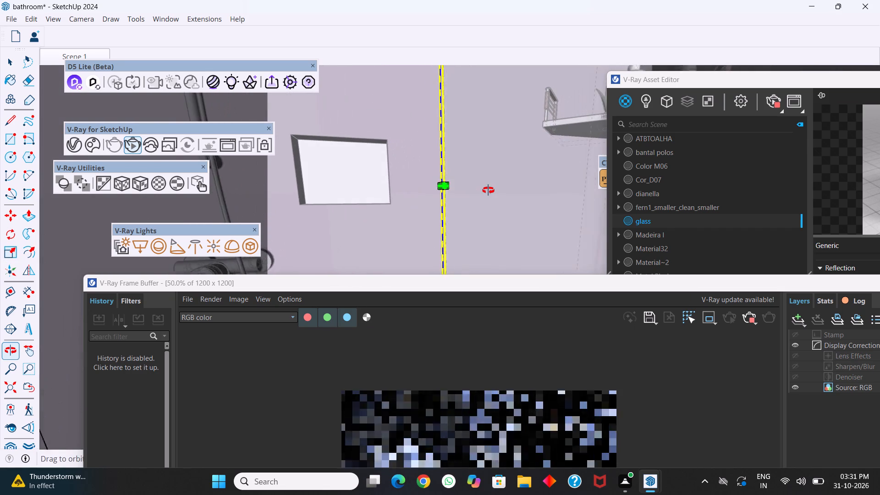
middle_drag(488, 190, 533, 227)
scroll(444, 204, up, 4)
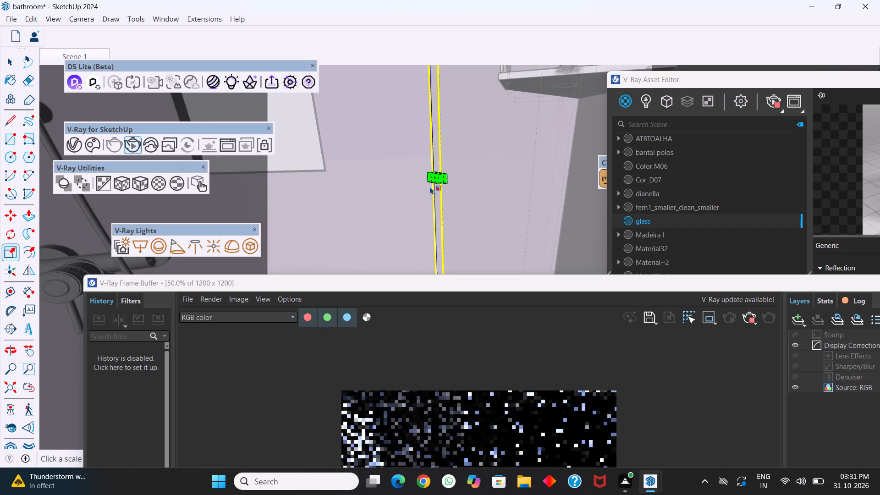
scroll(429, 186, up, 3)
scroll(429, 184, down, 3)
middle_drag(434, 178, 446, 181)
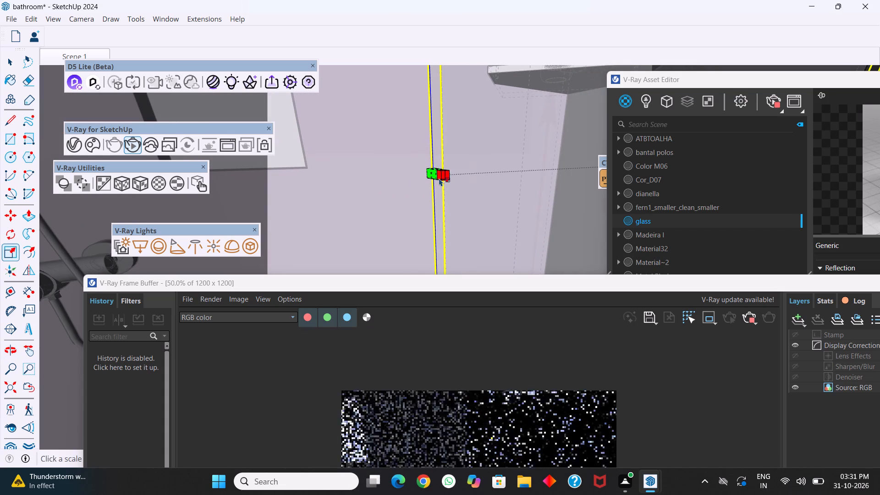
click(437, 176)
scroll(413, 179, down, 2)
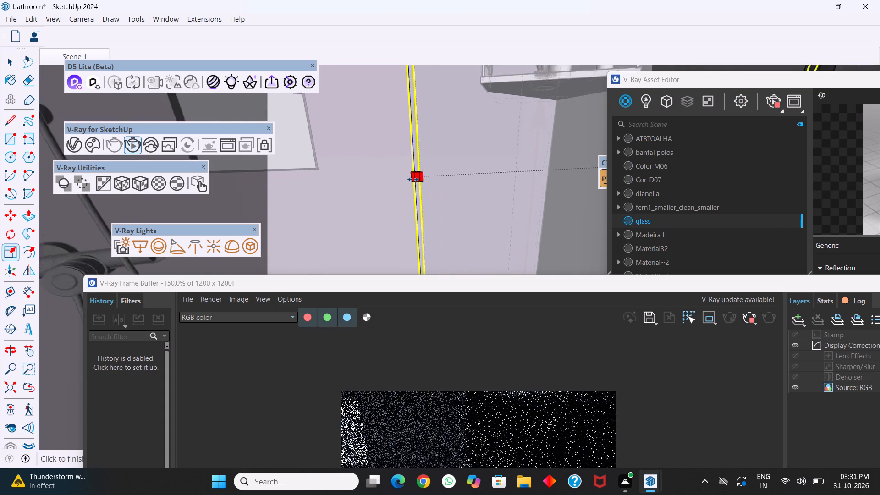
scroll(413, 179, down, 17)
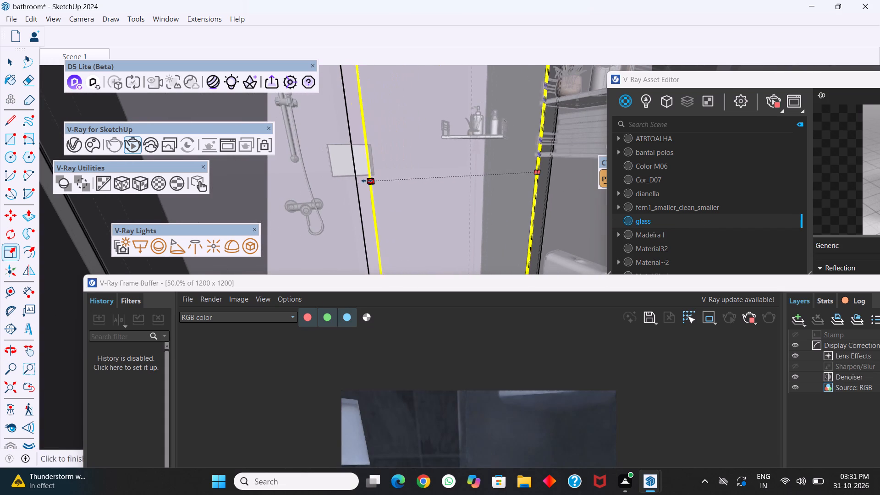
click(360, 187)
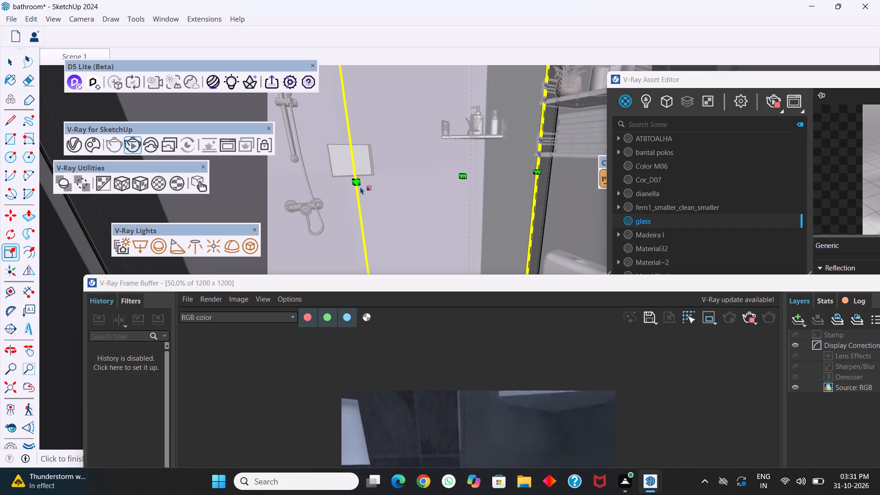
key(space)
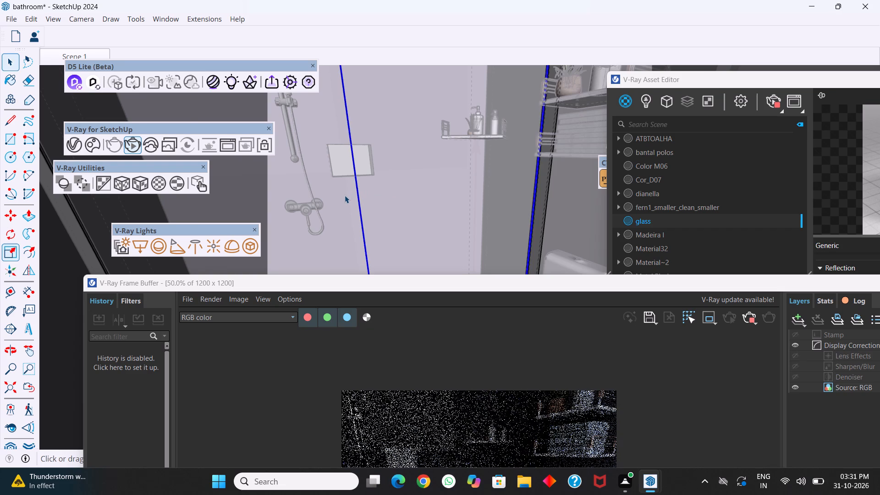
Close the shower enclosure group, turn off back edges, return to the Scene 1 view and check the glass in the live render.
scroll(345, 195, down, 20)
scroll(345, 195, down, 1)
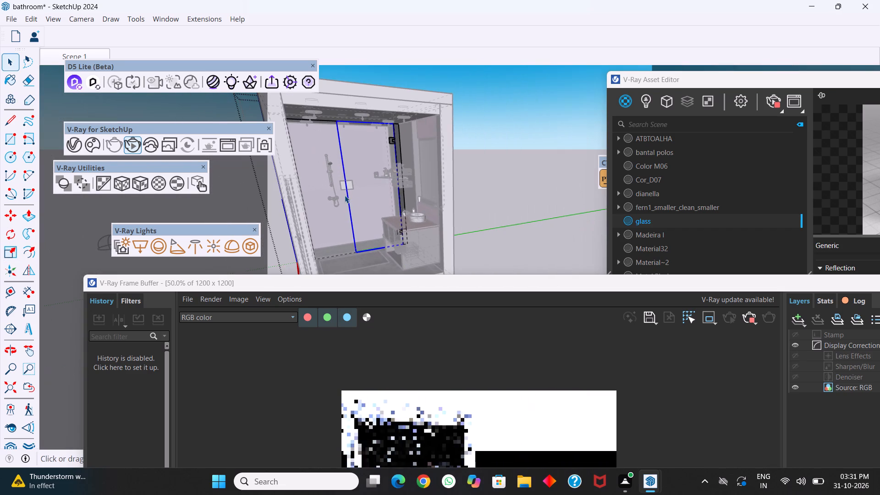
click(500, 199)
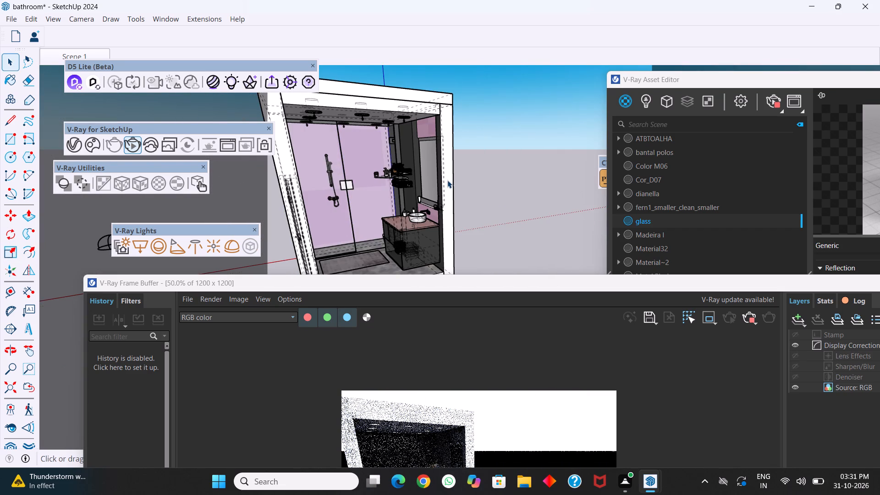
key(k)
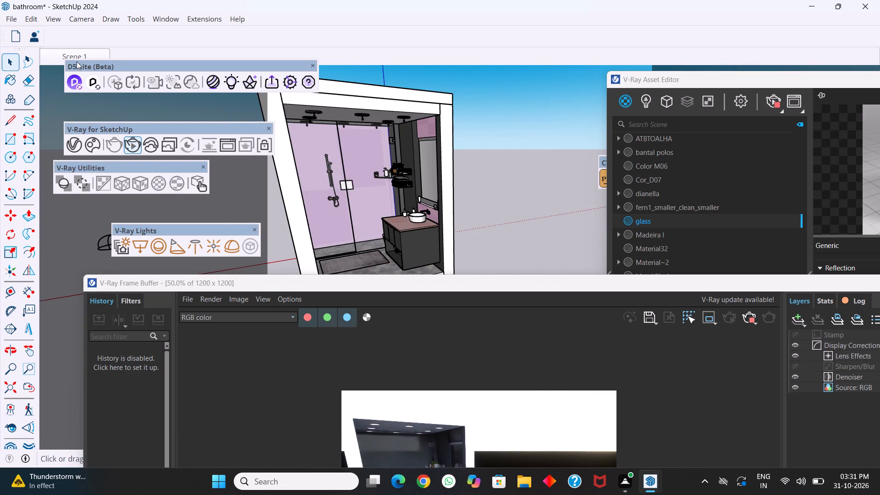
click(75, 54)
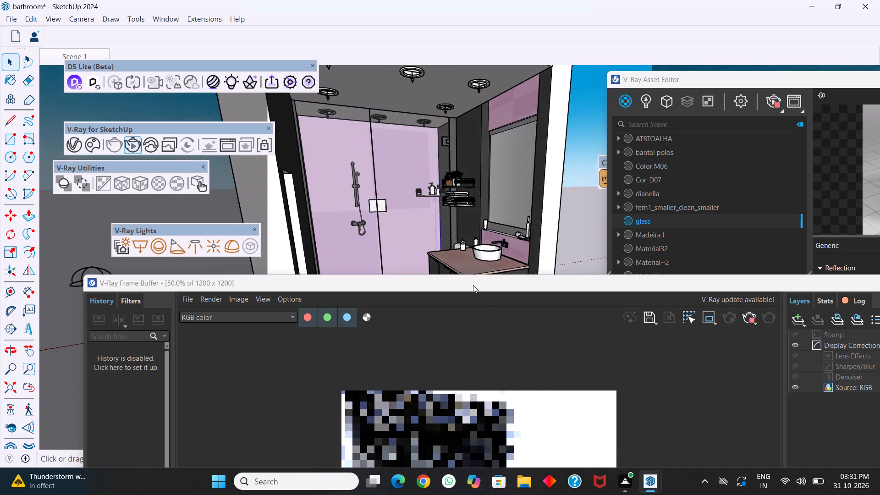
drag(473, 285, 447, 104)
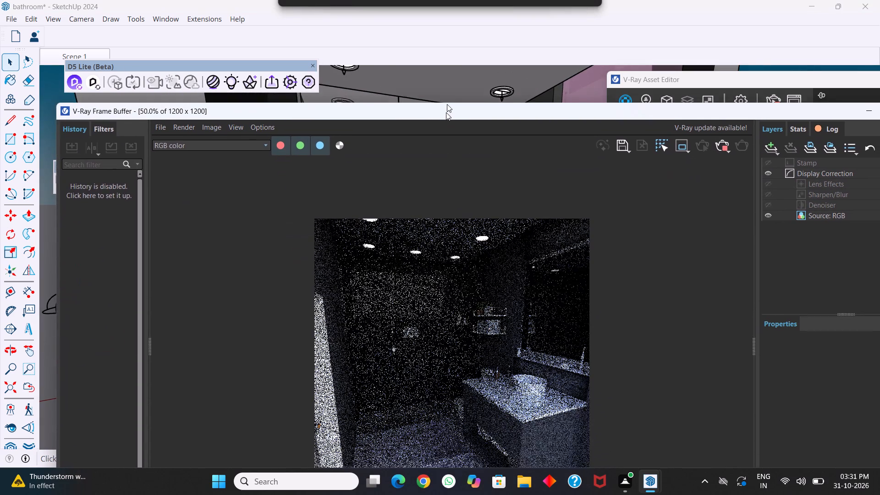
drag(447, 104, 447, 80)
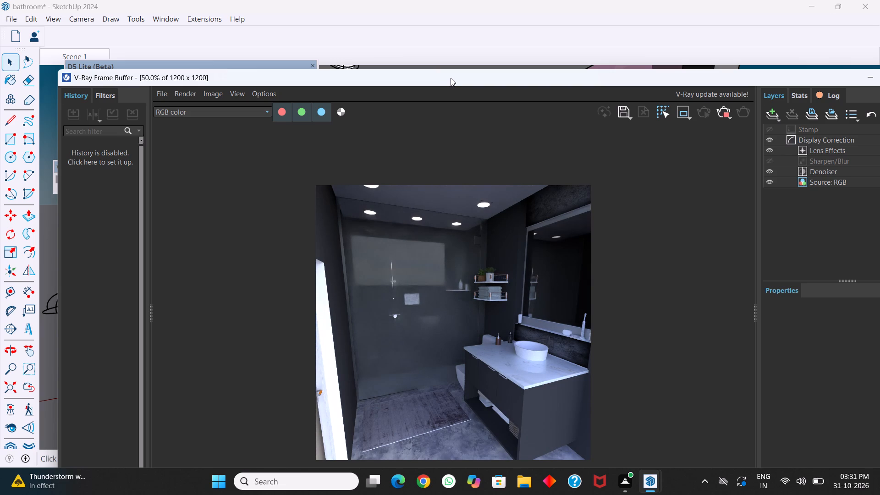
drag(451, 78, 476, 321)
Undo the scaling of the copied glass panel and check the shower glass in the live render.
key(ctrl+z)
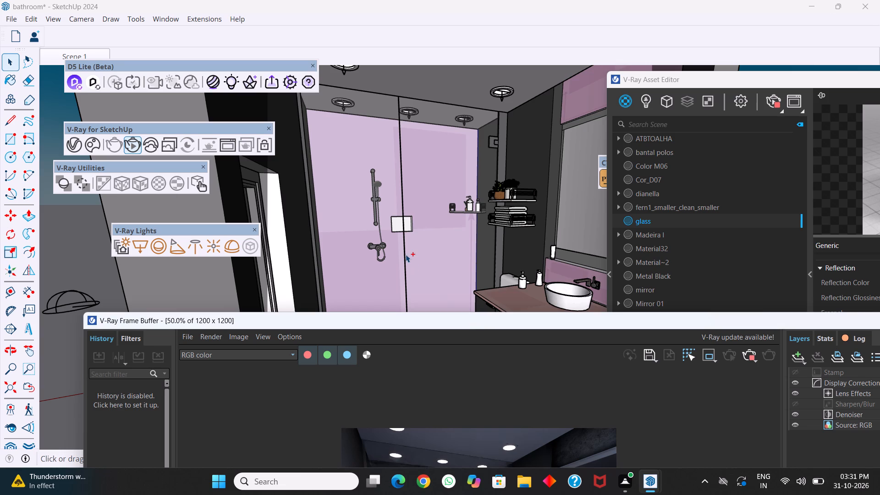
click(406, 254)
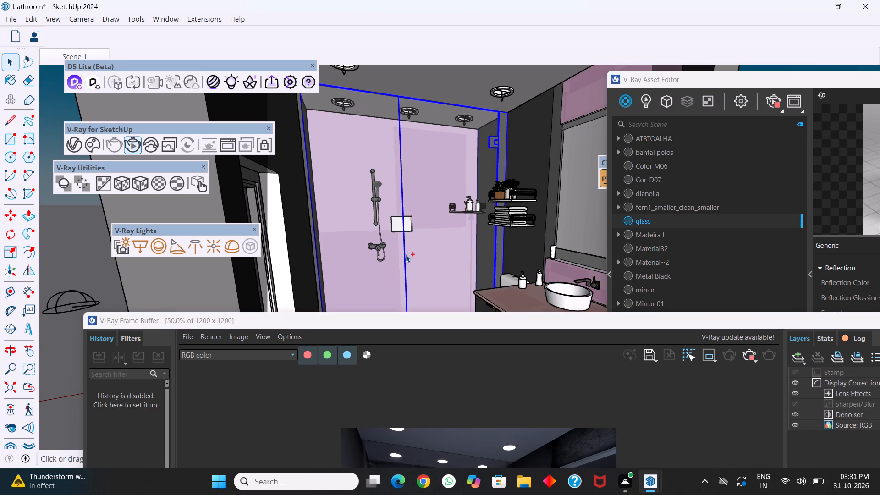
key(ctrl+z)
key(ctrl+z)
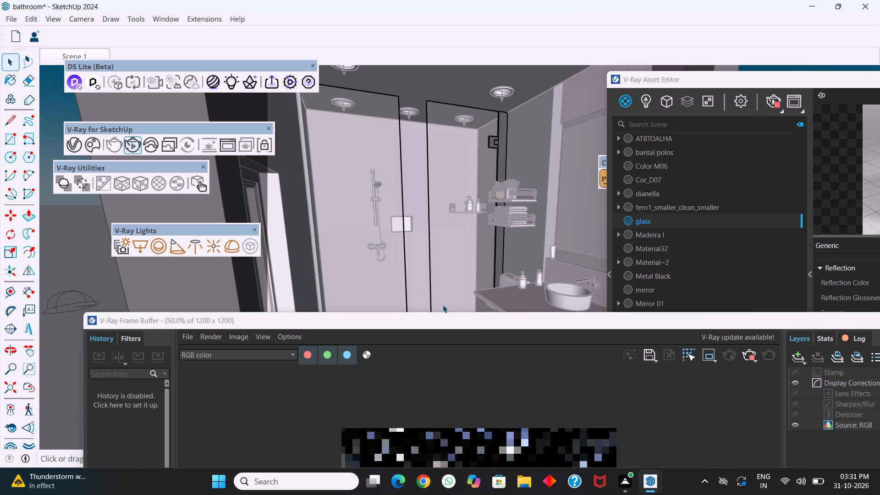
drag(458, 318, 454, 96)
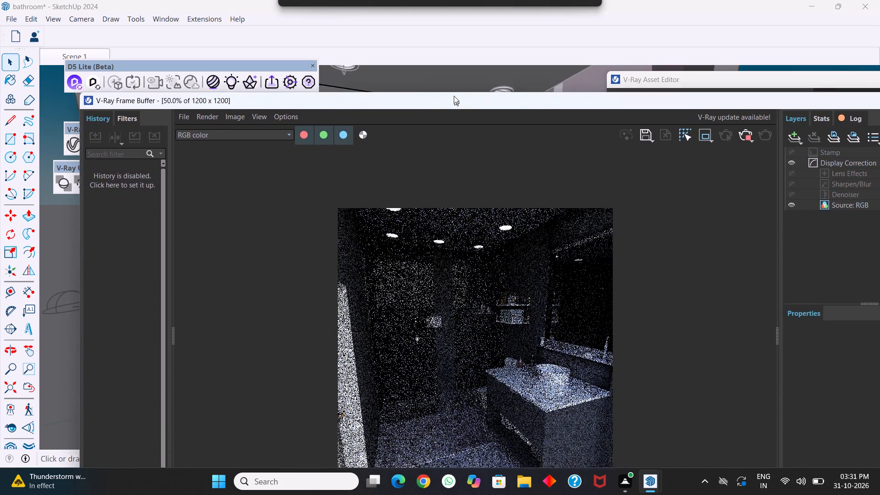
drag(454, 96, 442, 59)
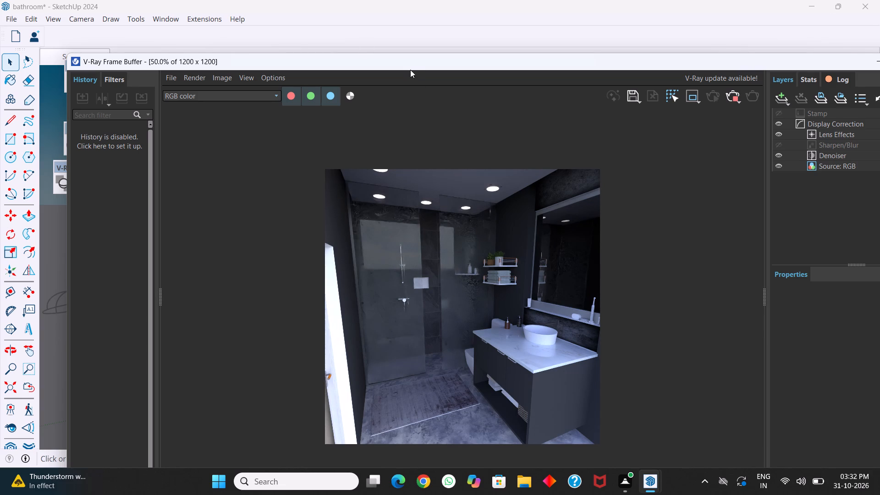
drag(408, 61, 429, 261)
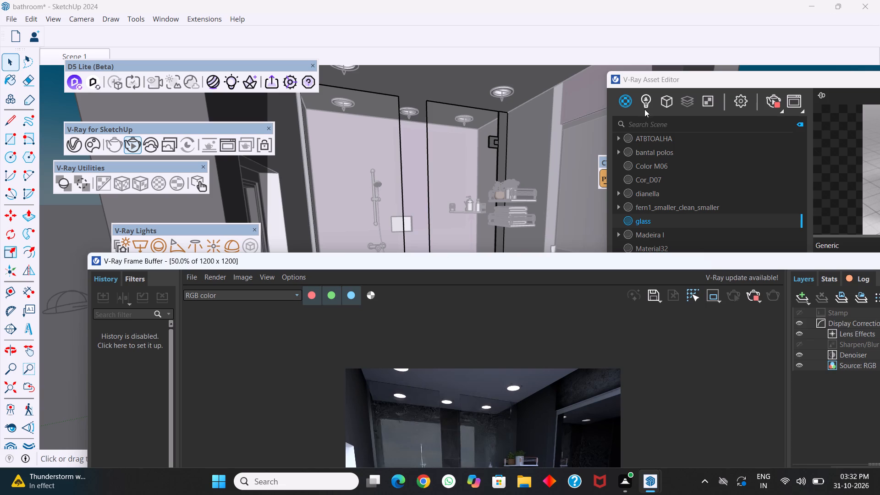
Set the Rectangle Light intensity to 300 and check the shower area up close in the live render.
click(643, 103)
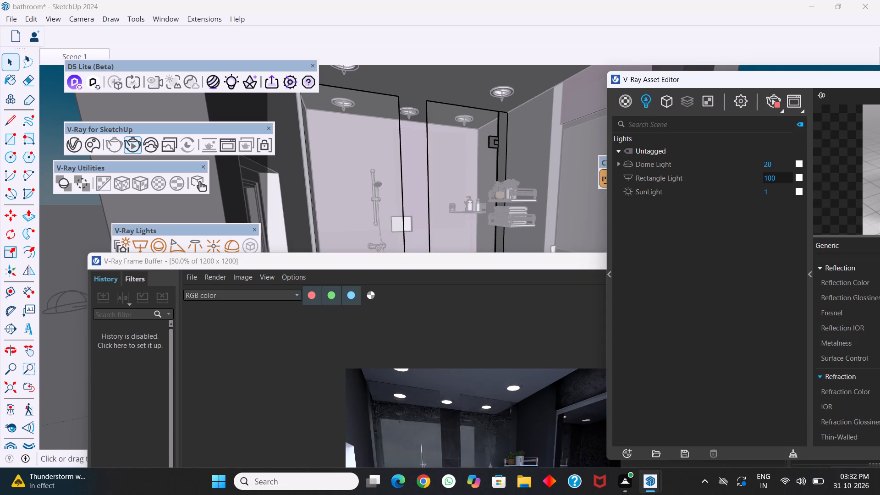
drag(780, 176, 741, 180)
text(300)
key(Return)
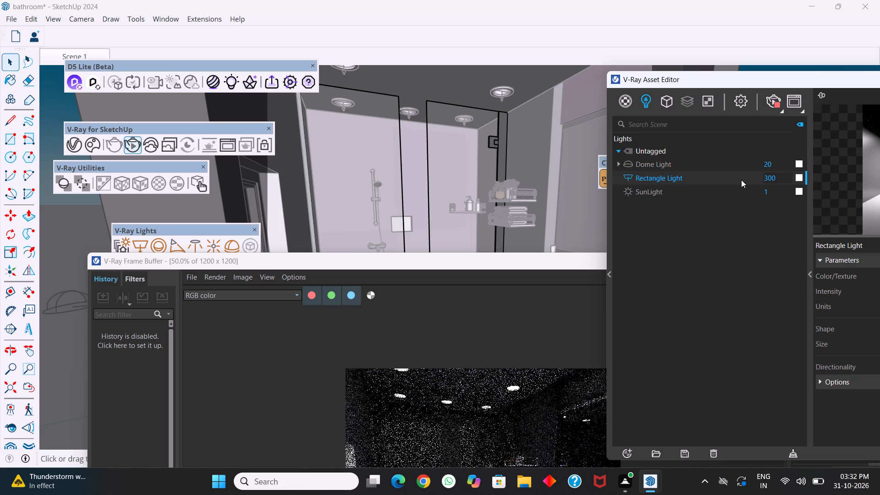
drag(528, 263, 517, 82)
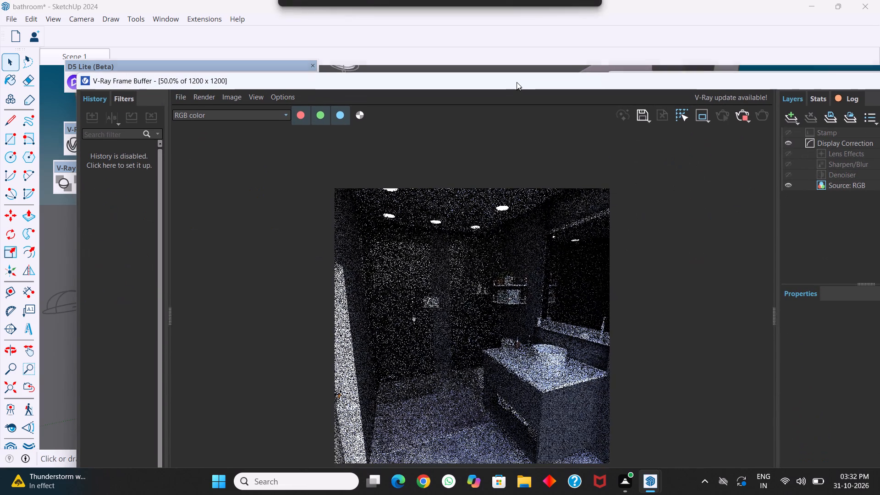
drag(517, 82, 517, 80)
drag(517, 80, 477, 57)
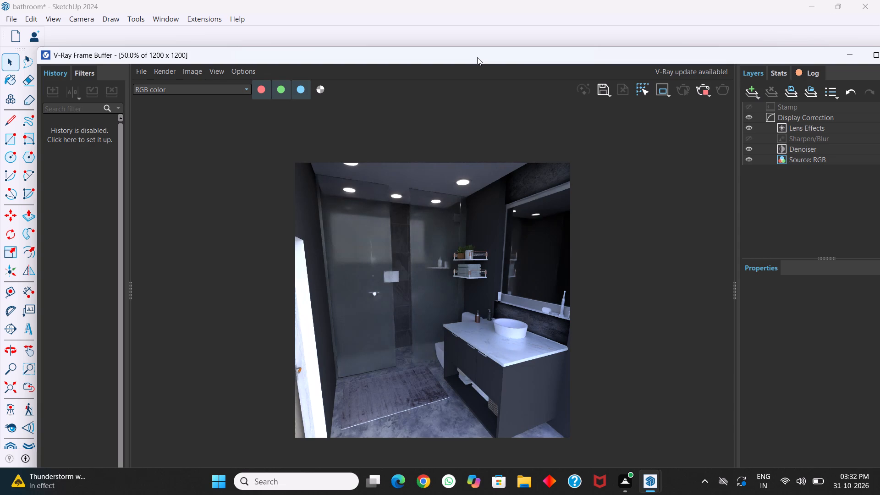
scroll(383, 260, up, 1)
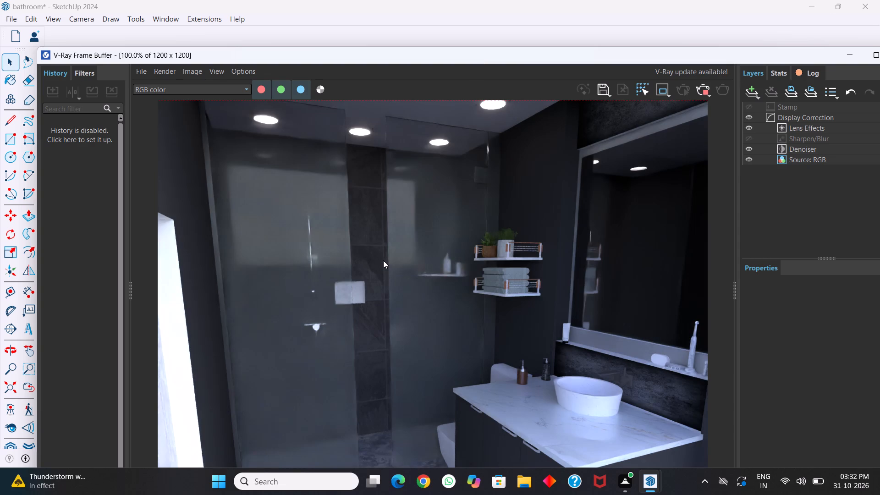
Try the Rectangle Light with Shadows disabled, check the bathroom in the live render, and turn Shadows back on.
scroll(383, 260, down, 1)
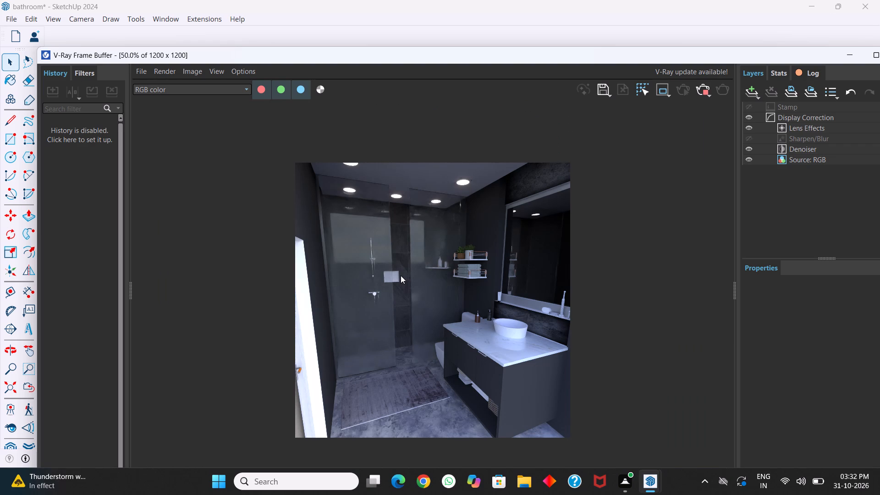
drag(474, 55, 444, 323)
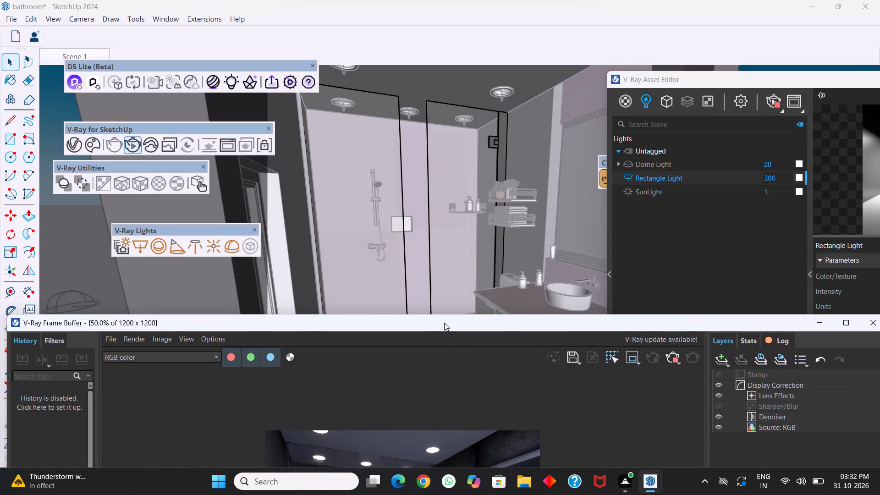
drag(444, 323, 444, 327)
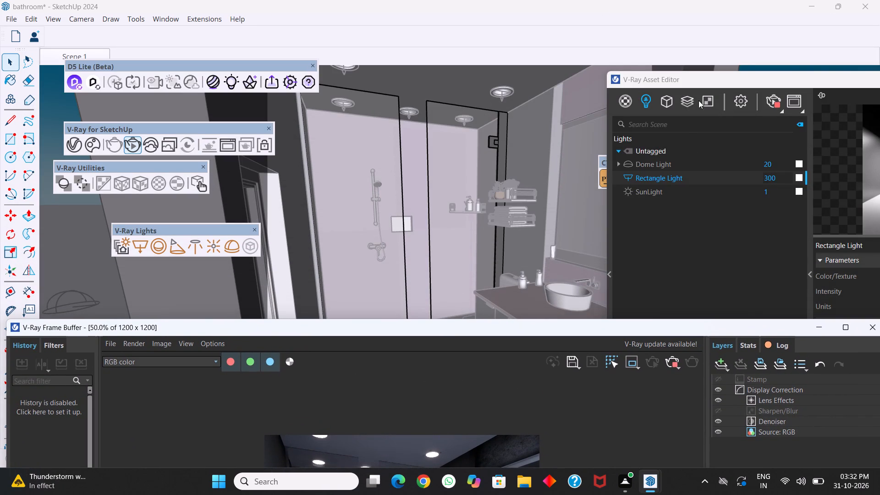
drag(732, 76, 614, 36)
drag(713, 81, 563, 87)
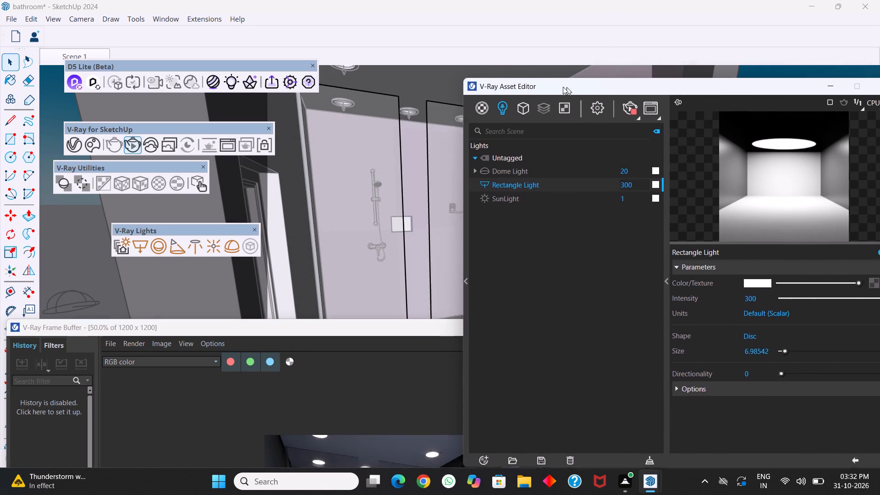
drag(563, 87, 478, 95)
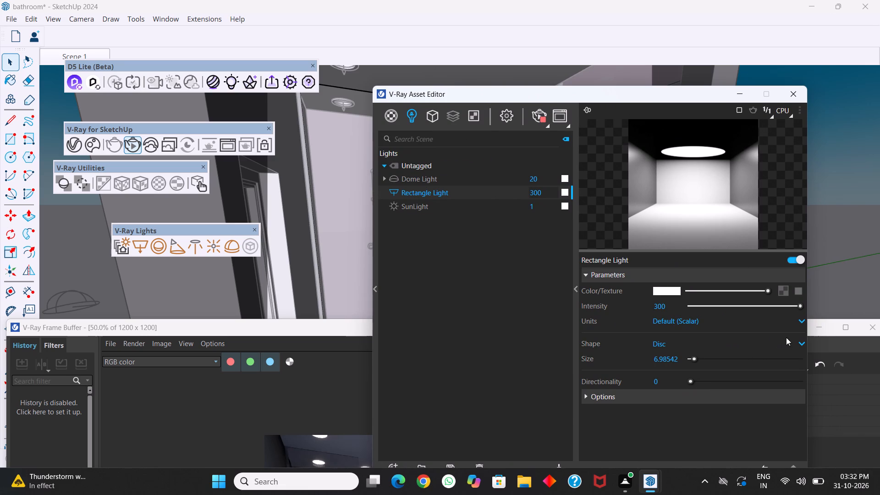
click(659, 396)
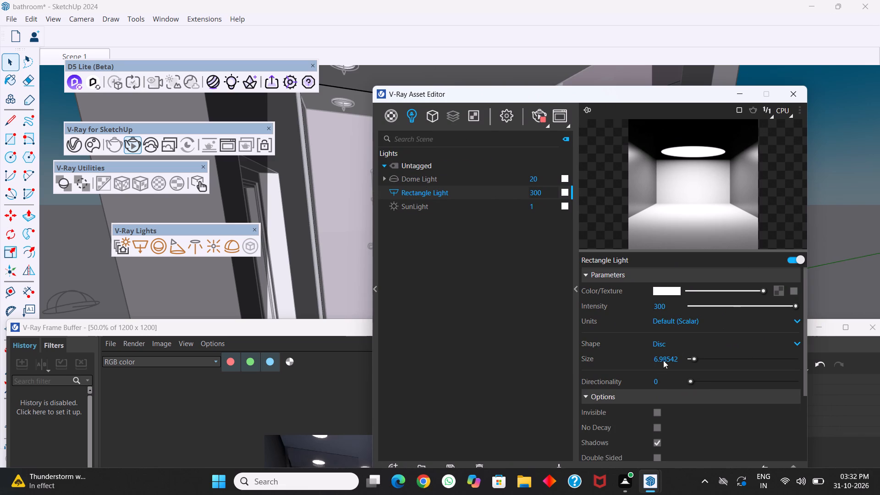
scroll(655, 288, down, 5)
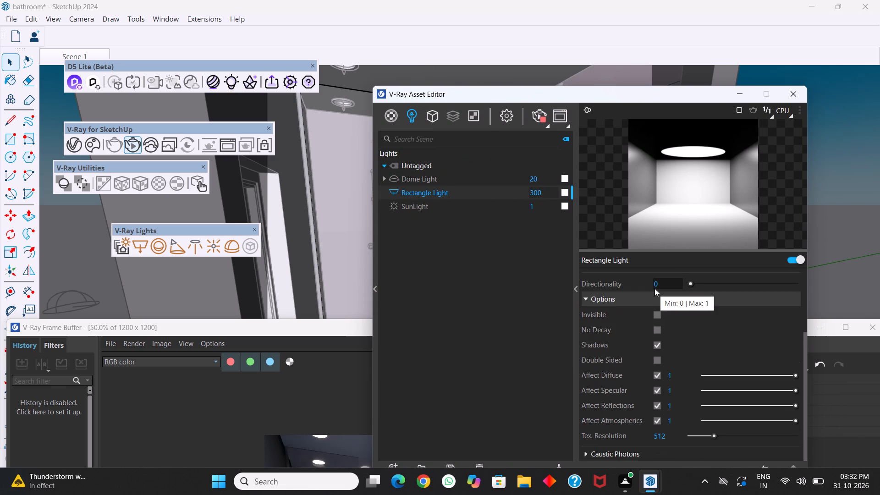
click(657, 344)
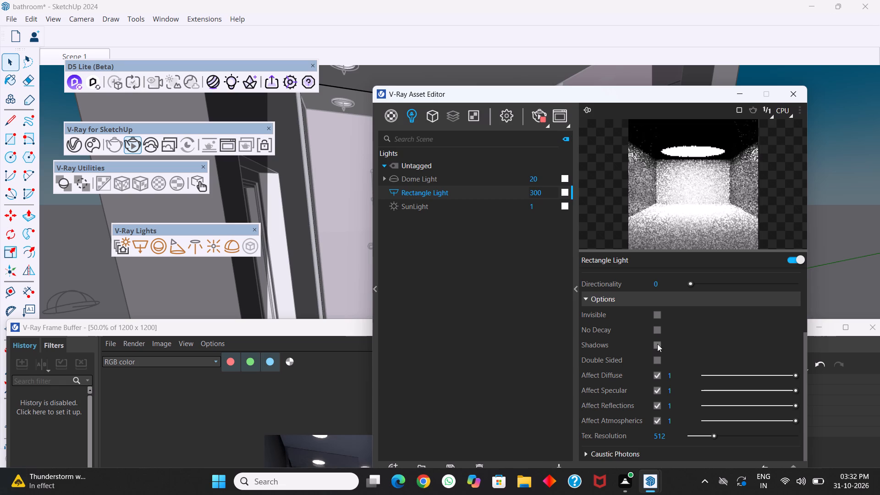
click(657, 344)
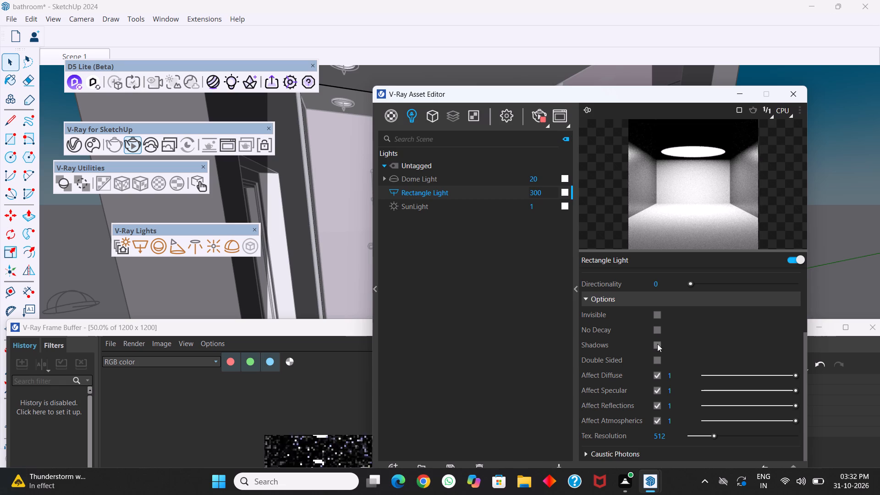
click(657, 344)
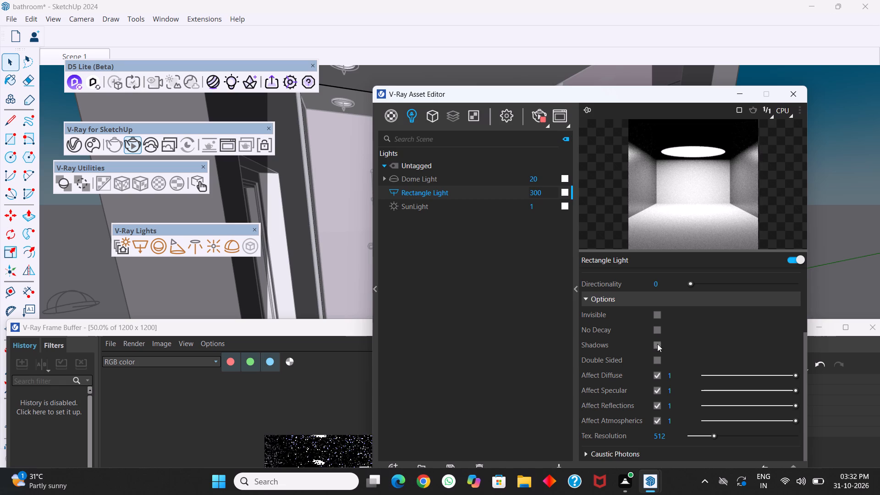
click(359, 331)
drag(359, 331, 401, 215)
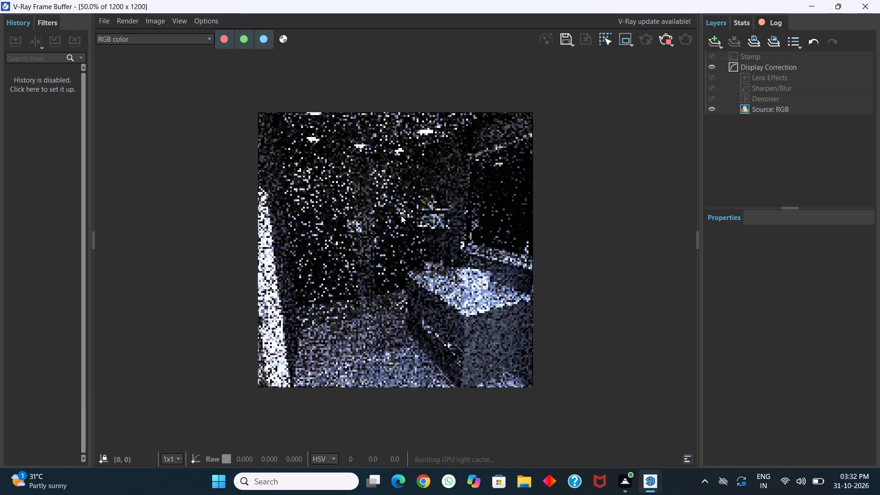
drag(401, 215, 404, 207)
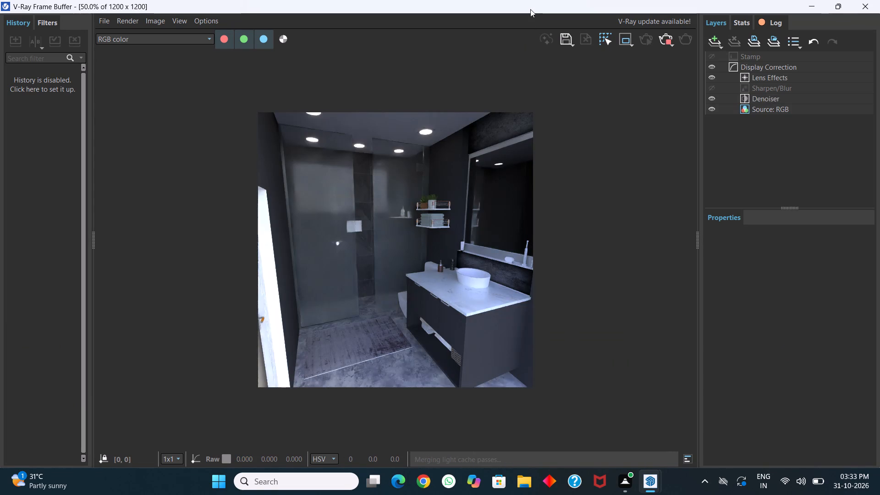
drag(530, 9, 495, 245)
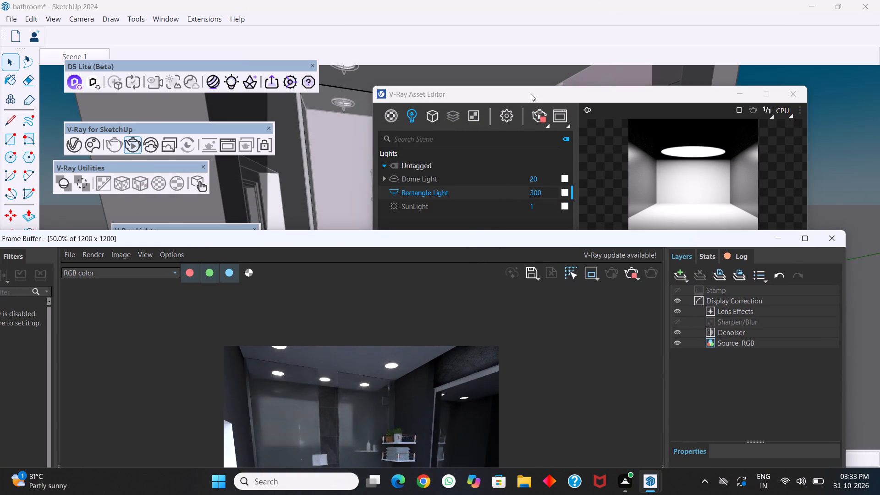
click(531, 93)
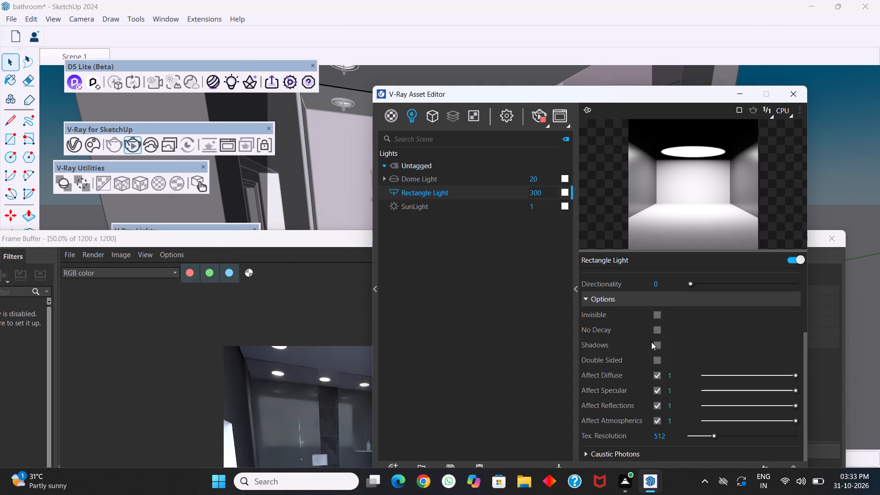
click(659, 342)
Turn off Affect Specular and Affect Reflections for the Rectangle Light and check the shower glass in the live render.
click(657, 390)
click(658, 402)
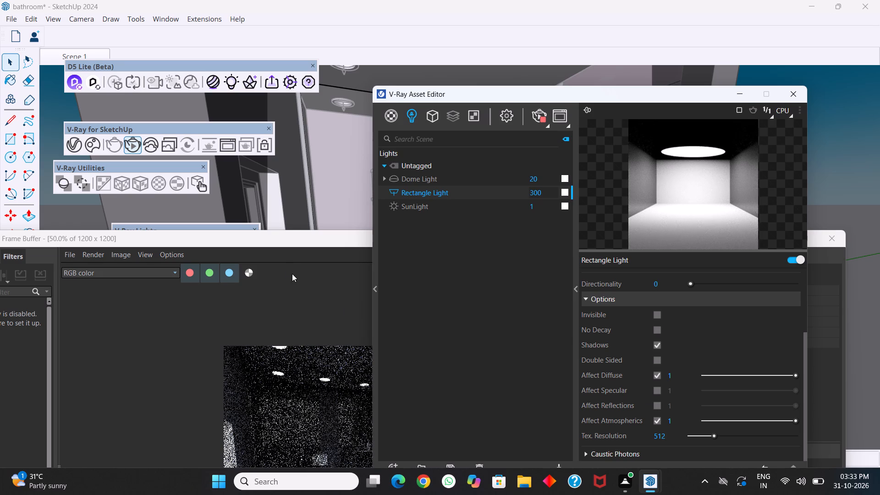
click(292, 243)
drag(312, 238, 354, 111)
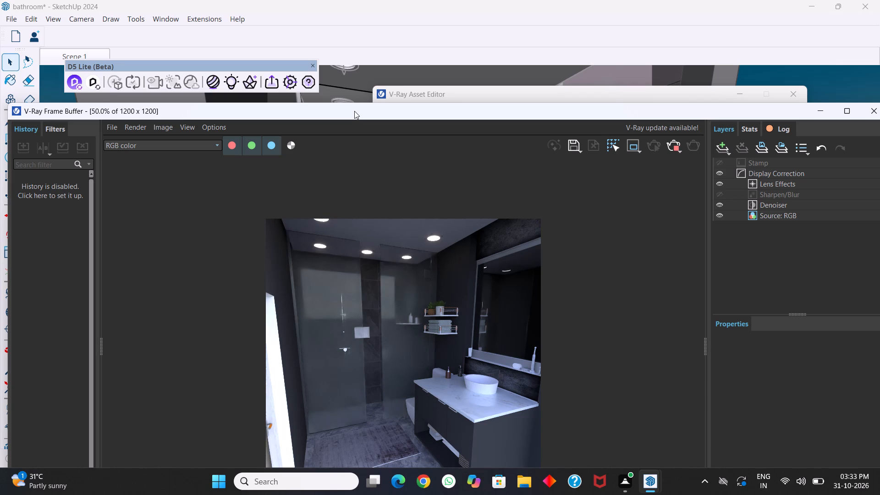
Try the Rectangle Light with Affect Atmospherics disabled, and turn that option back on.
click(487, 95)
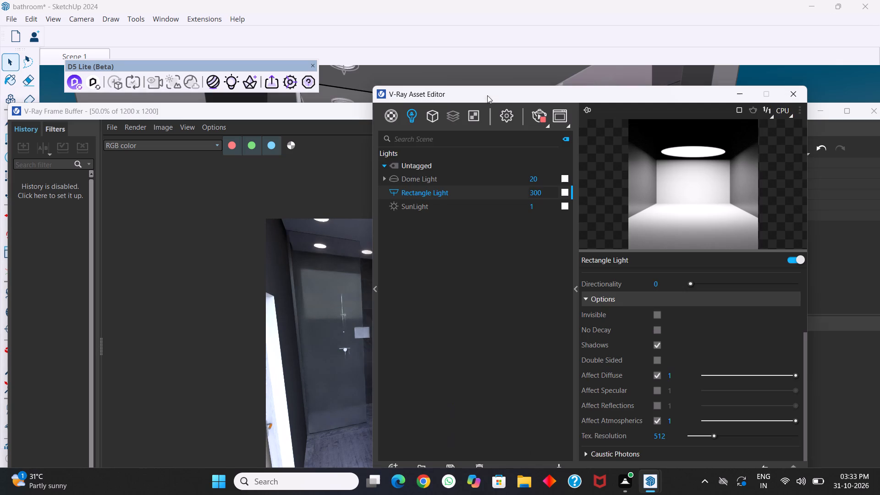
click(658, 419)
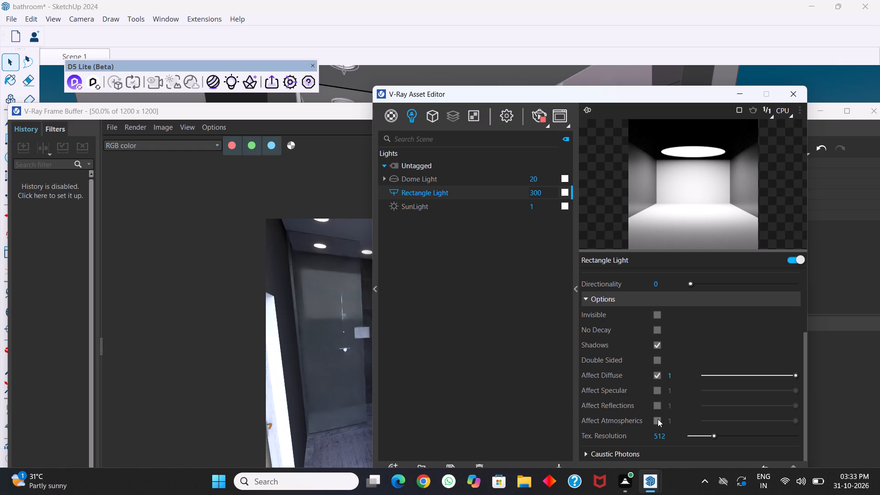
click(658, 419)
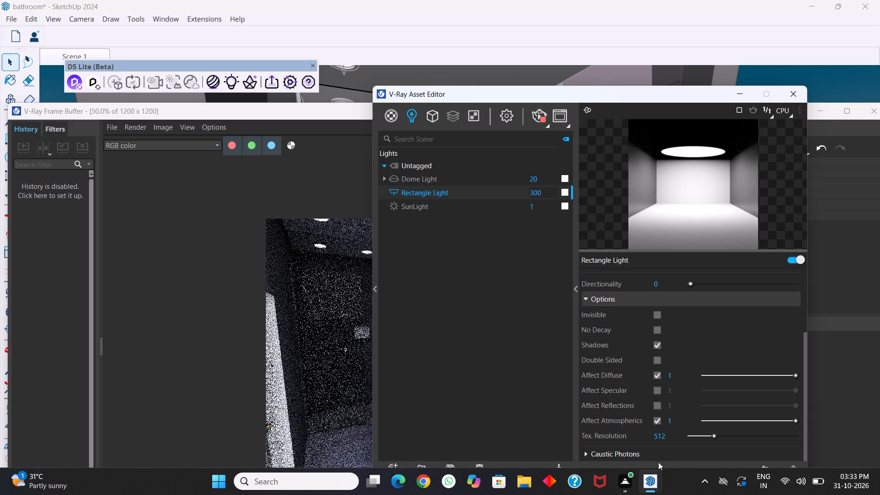
Make the Rectangle Light invisible and check the ceiling lights and shower glass in the live render.
scroll(638, 418, down, 5)
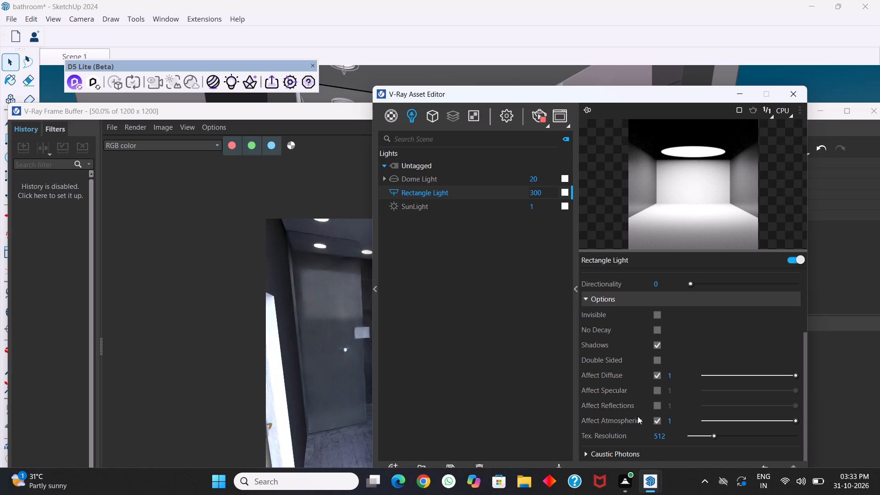
click(657, 314)
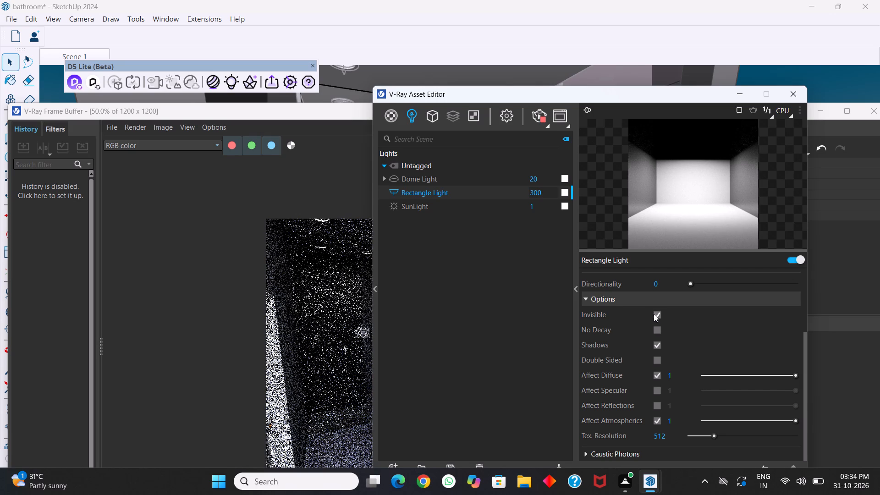
click(327, 114)
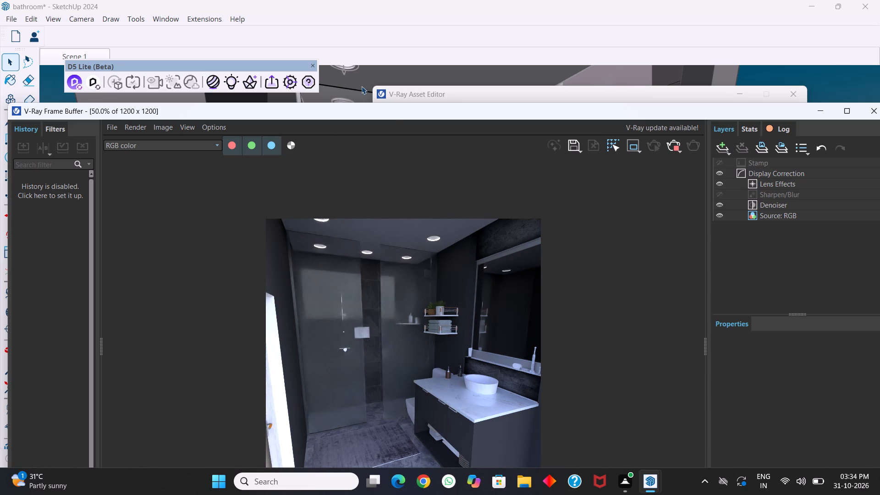
Examine the shower glass, ceiling lights and vanity in the live render from slightly different camera angles.
drag(337, 91, 354, 89)
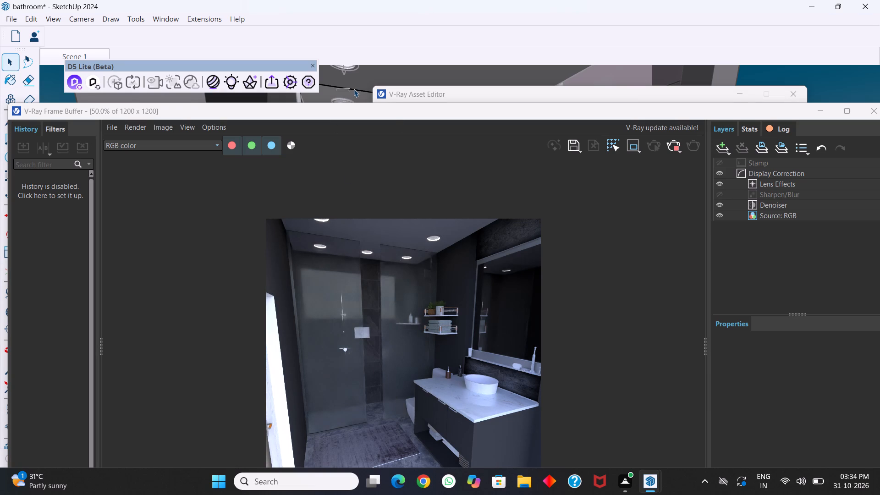
scroll(345, 91, down, 1)
middle_drag(345, 91, 355, 92)
middle_click(354, 93)
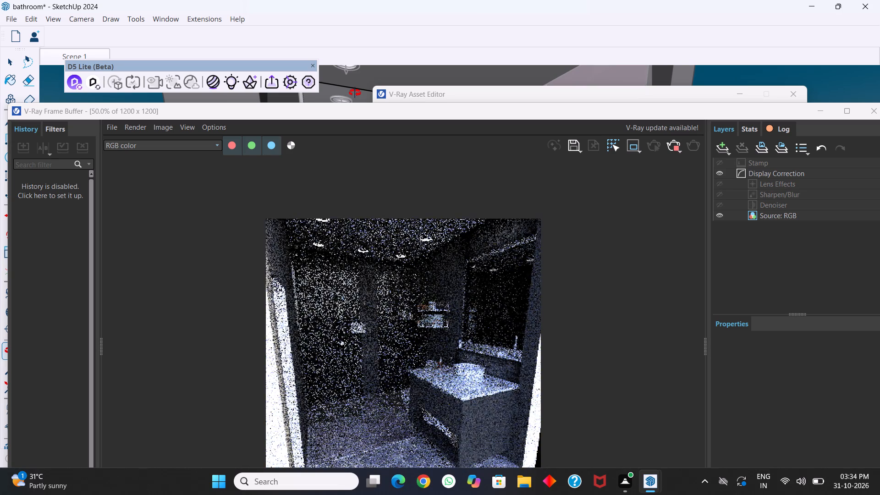
middle_click(354, 92)
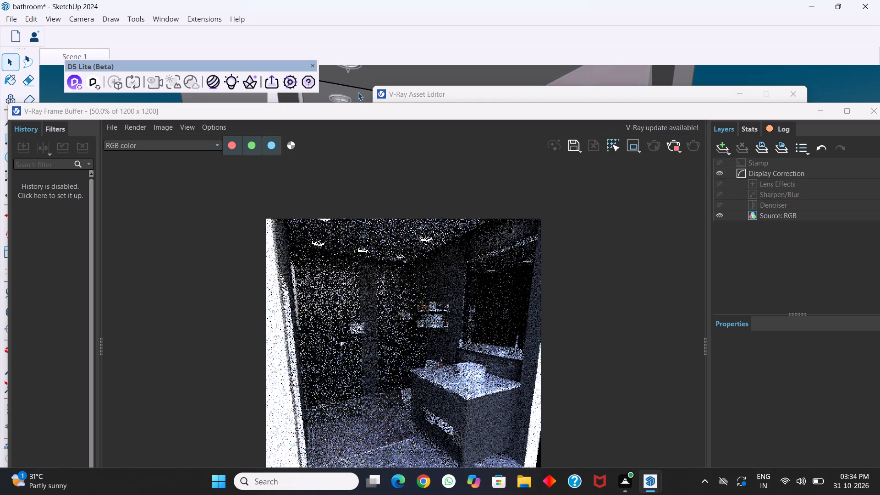
middle_drag(358, 92, 362, 91)
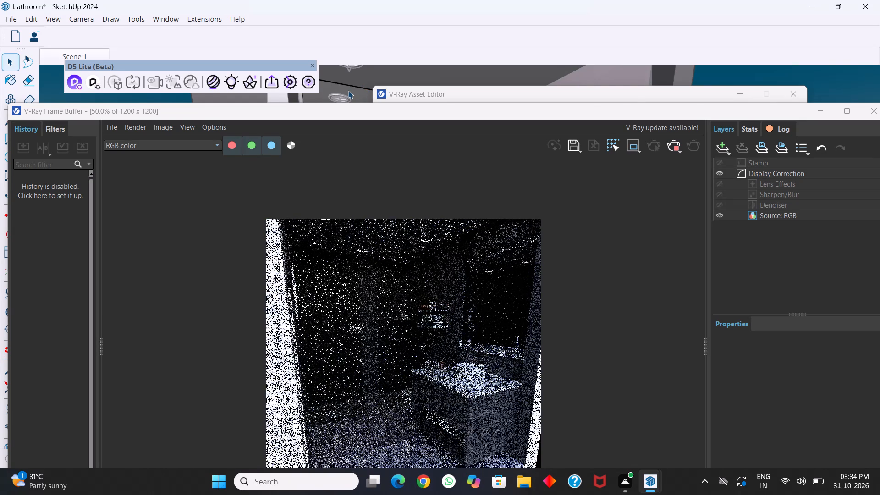
scroll(349, 90, up, 1)
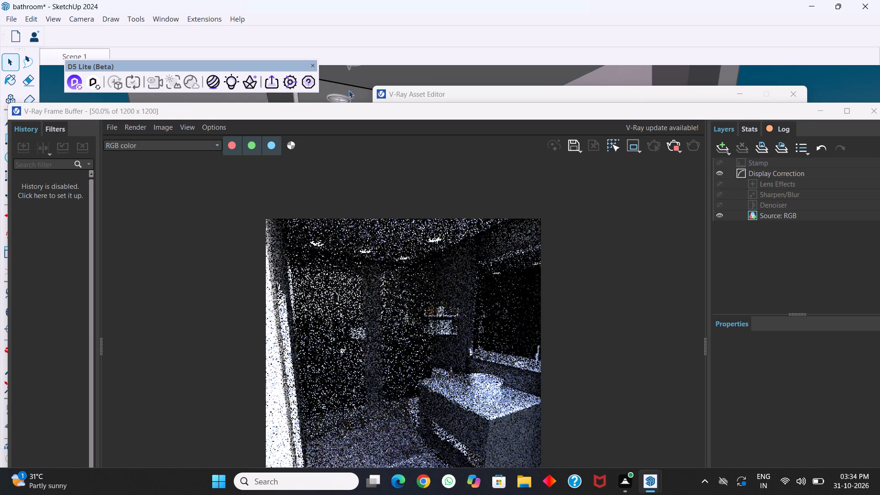
middle_drag(349, 90, 347, 84)
scroll(347, 84, up, 1)
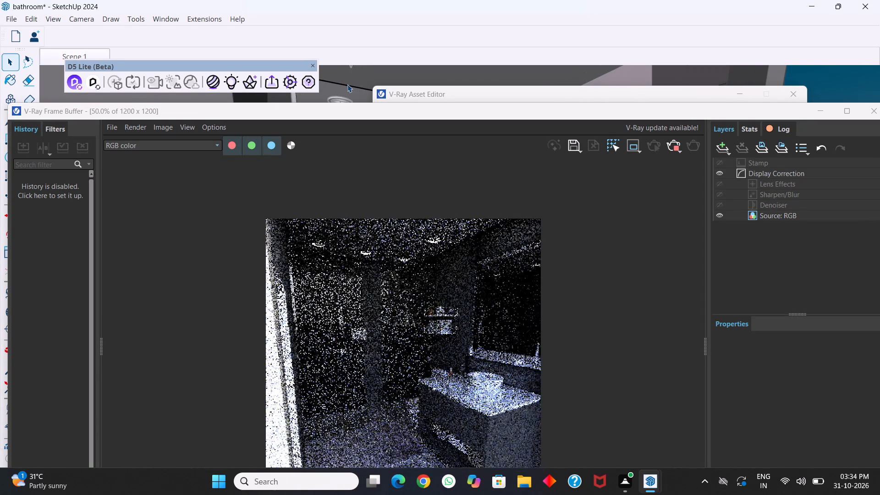
middle_click(347, 84)
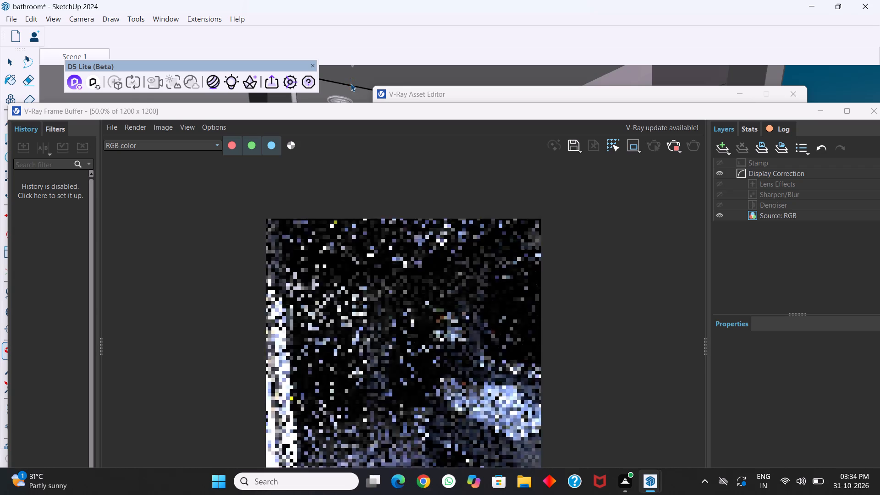
middle_drag(351, 83, 348, 79)
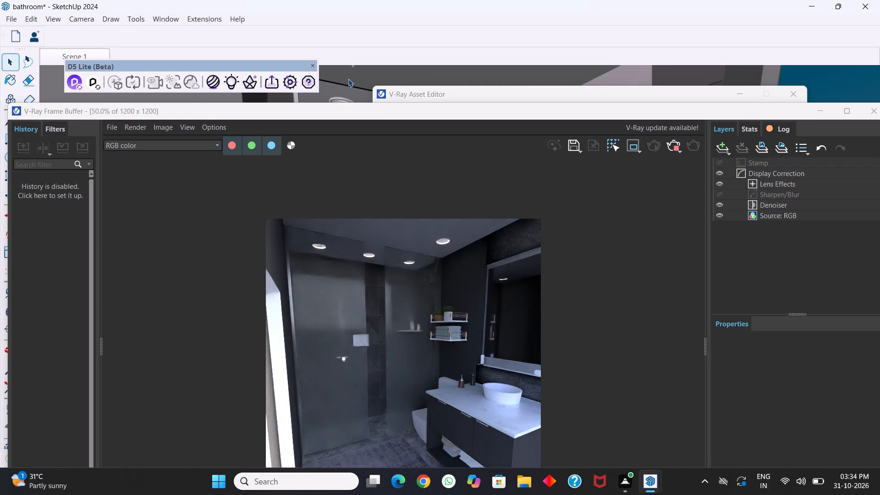
middle_drag(349, 84, 346, 80)
middle_click(346, 80)
scroll(349, 79, up, 1)
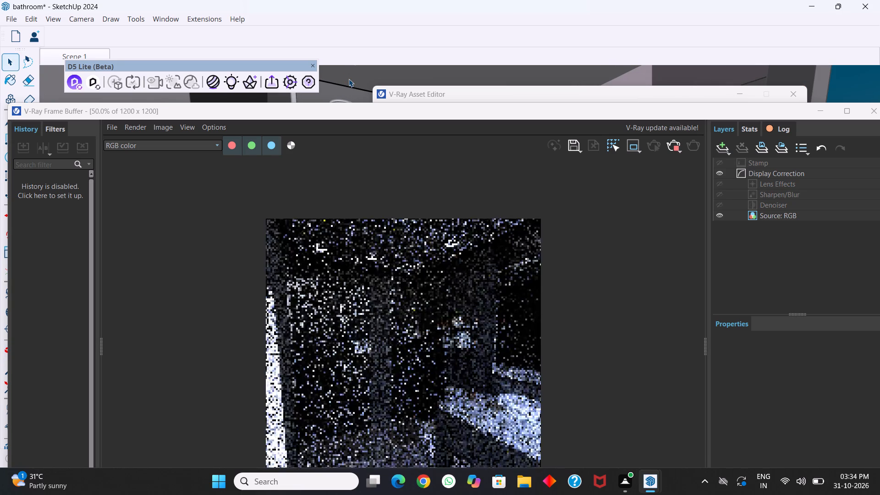
middle_drag(349, 79, 346, 71)
scroll(346, 71, down, 1)
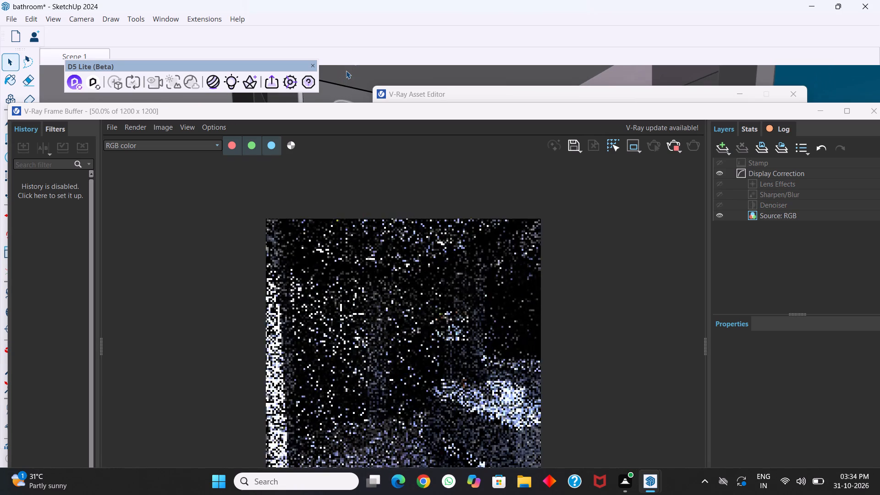
middle_drag(347, 84, 347, 74)
middle_drag(350, 89, 349, 79)
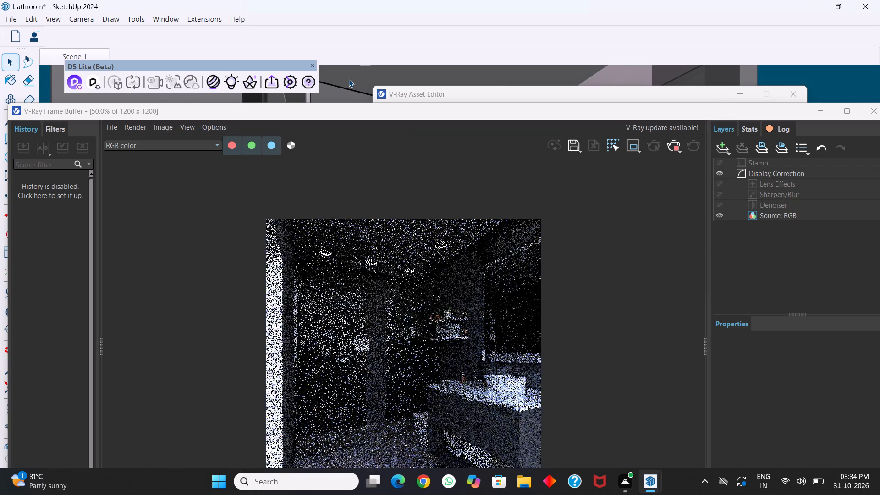
middle_drag(348, 91, 348, 79)
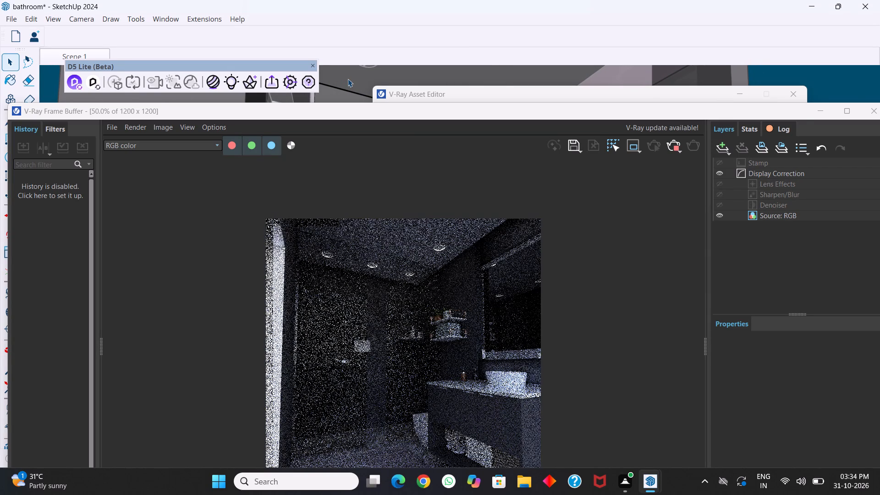
middle_drag(346, 90, 355, 88)
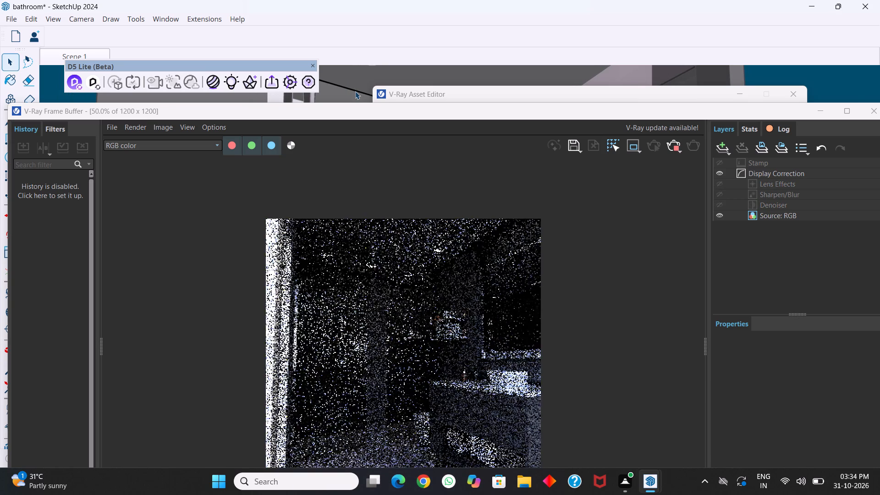
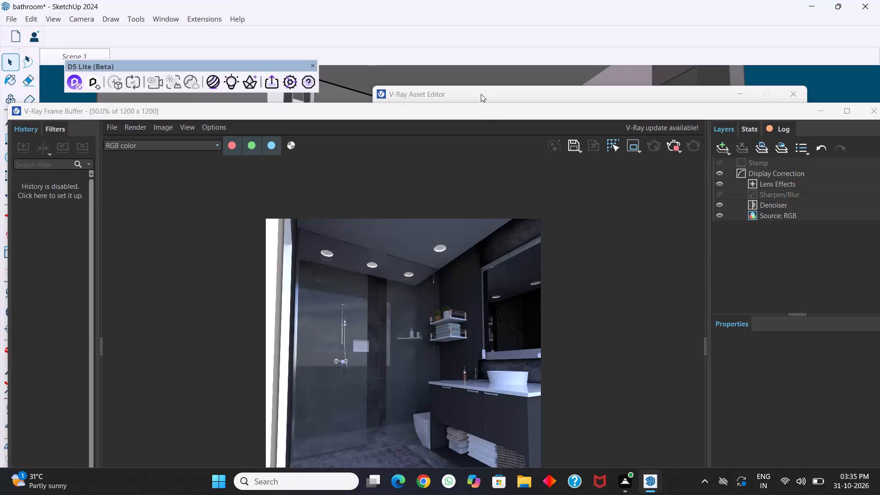
Set the render output image width to 3000 in the V-Ray Asset Editor's render settings.
click(481, 94)
click(505, 118)
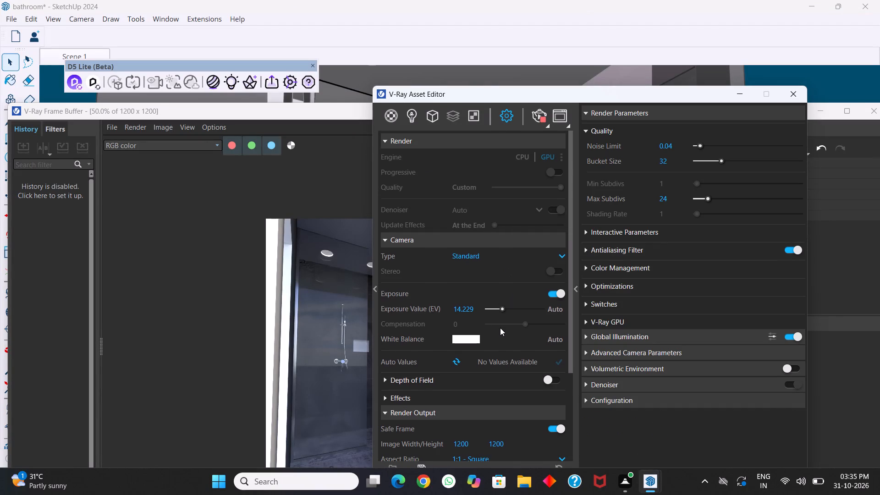
scroll(500, 328, down, 3)
drag(473, 319, 448, 324)
text(3000)
key(Return)
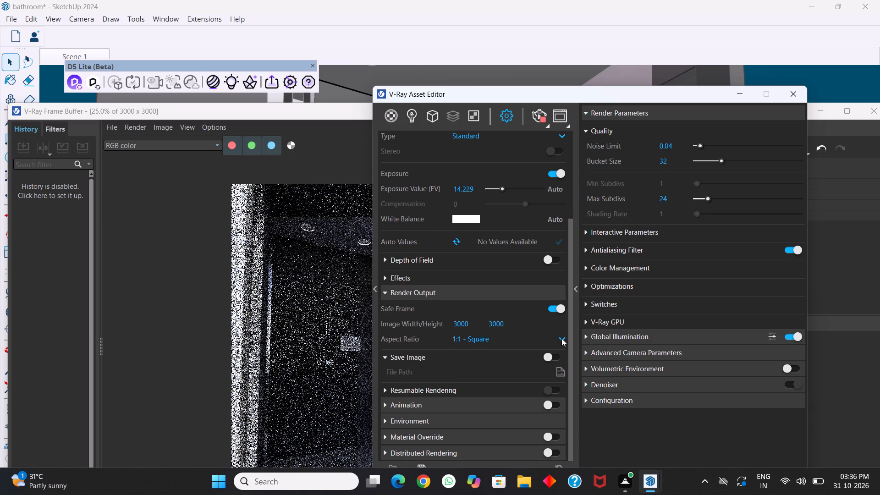
Stop the running interactive render.
scroll(506, 254, up, 3)
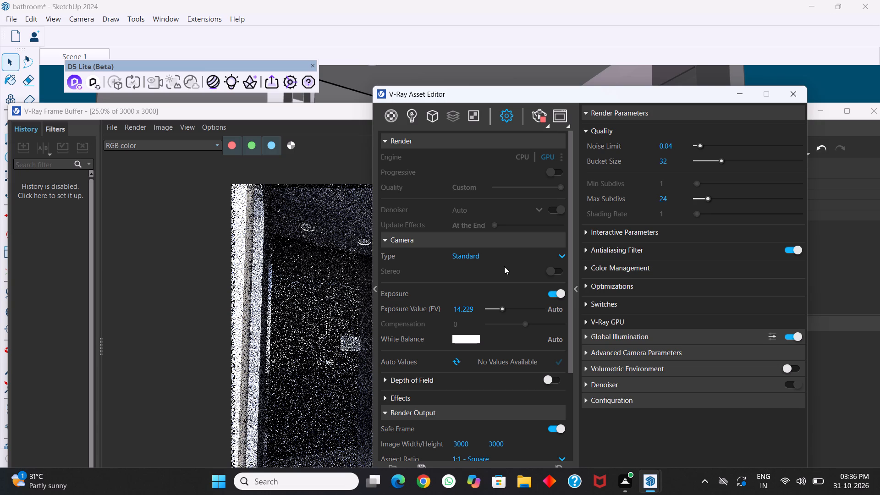
click(535, 117)
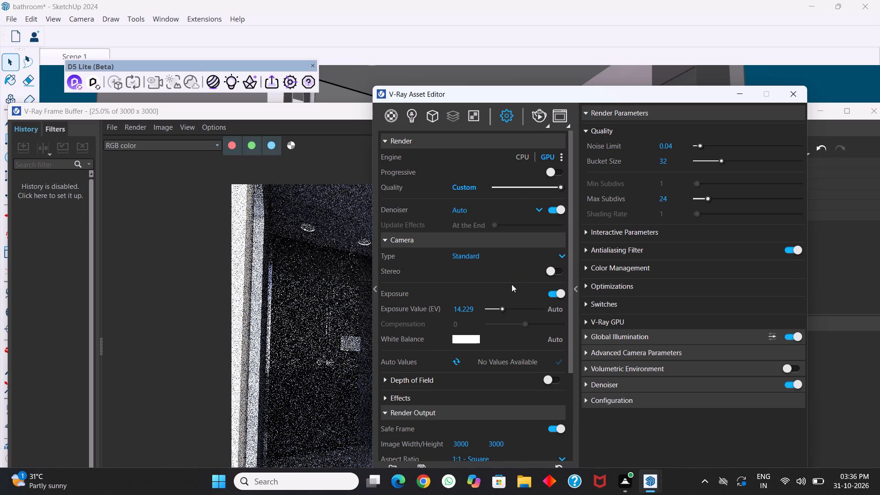
Enable the NVIDIA GeForce RTX 5050 as a rendering device for the GPU engine.
click(559, 156)
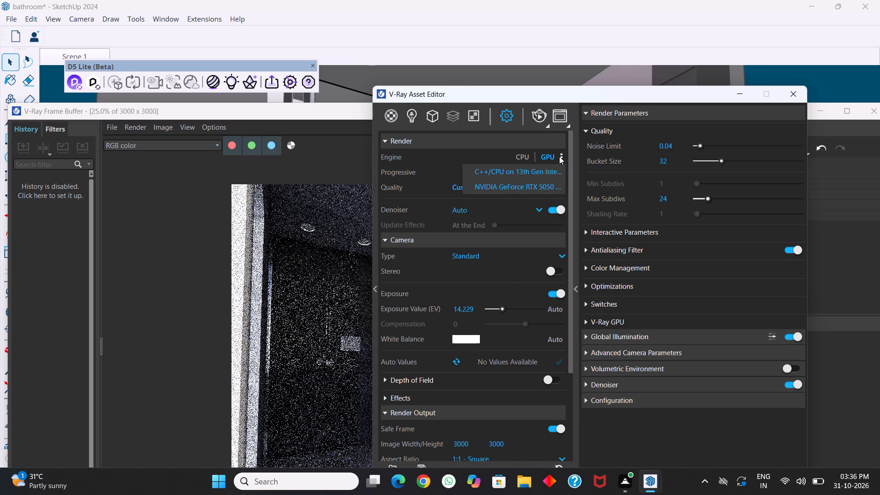
click(534, 182)
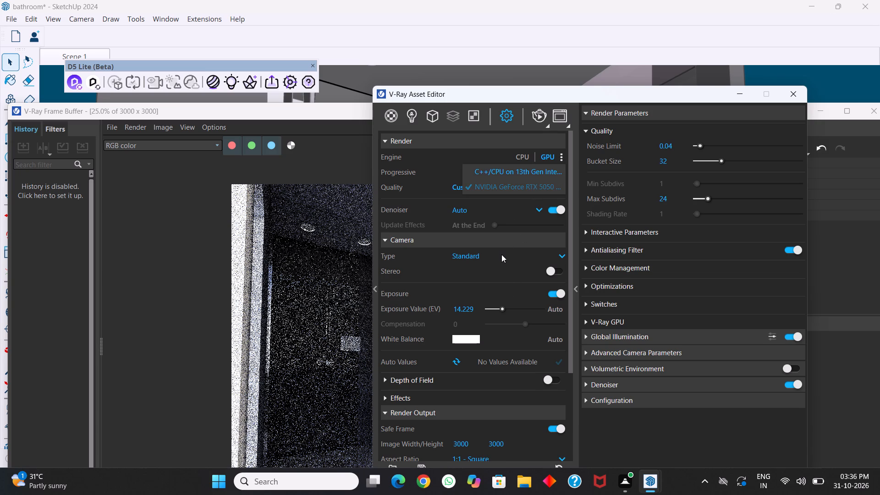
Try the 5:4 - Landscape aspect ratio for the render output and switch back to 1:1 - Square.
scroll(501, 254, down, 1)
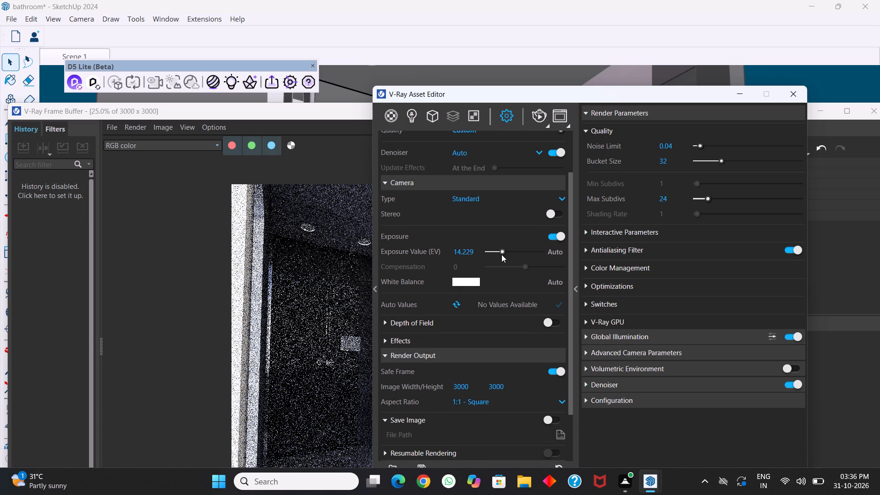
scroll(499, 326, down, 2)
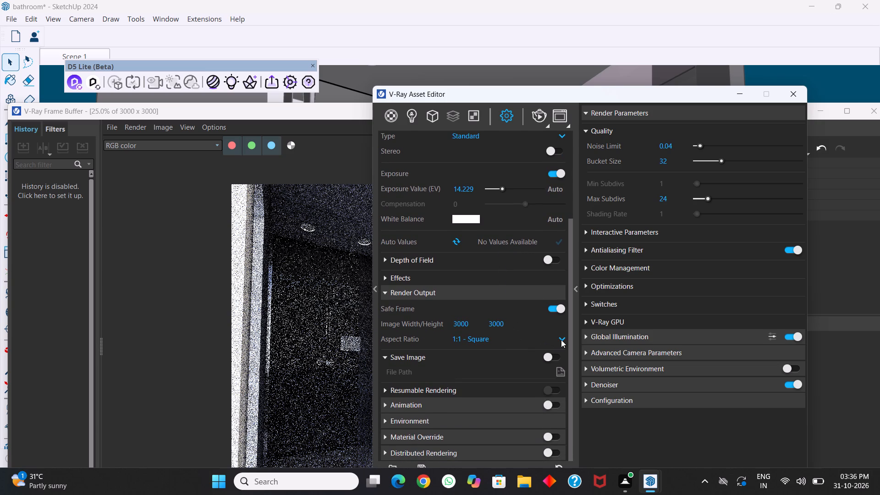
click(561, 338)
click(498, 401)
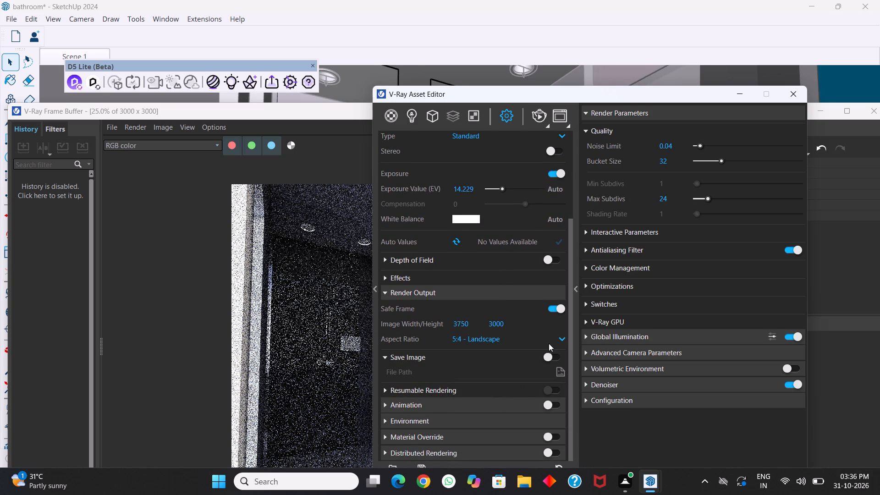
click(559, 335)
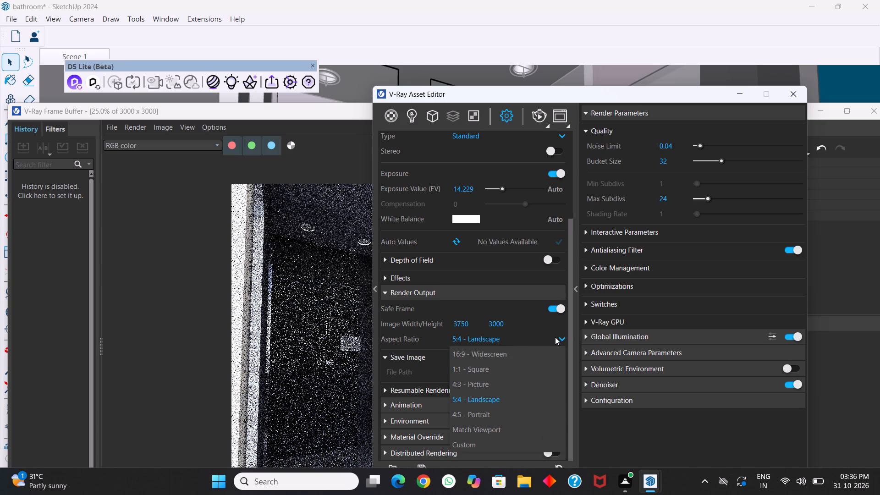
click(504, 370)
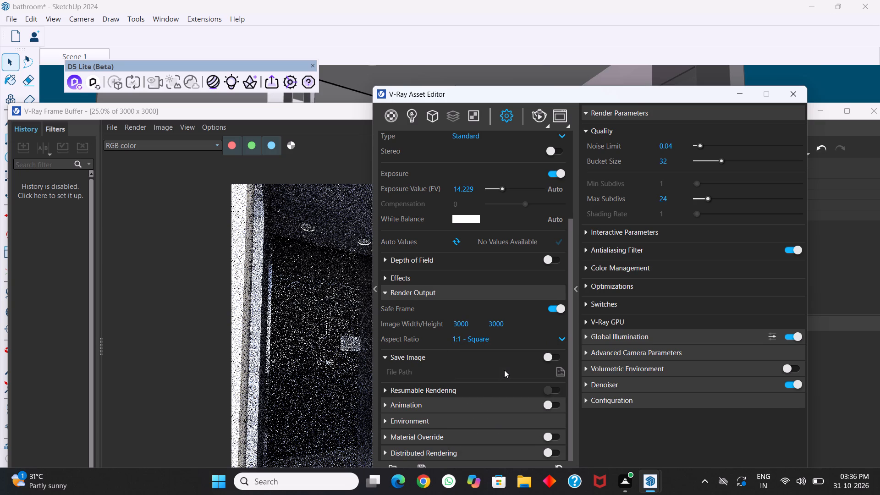
Set the Global Illumination secondary rays to Brute force and toggle the advanced settings of that section.
scroll(497, 377, down, 4)
scroll(497, 425, down, 7)
drag(532, 99, 536, 62)
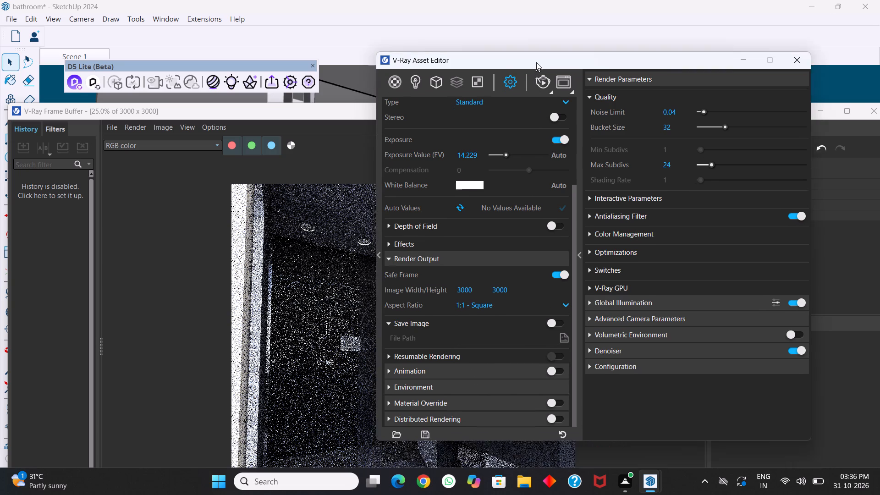
drag(536, 62, 545, 32)
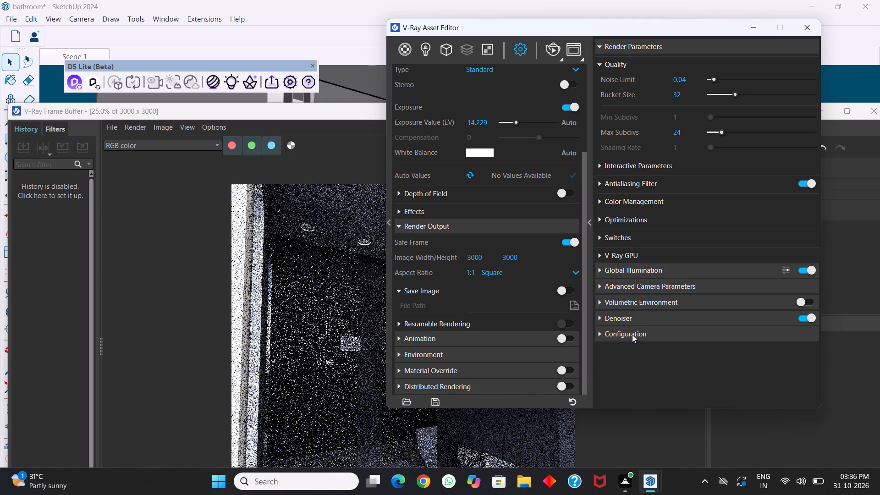
click(634, 270)
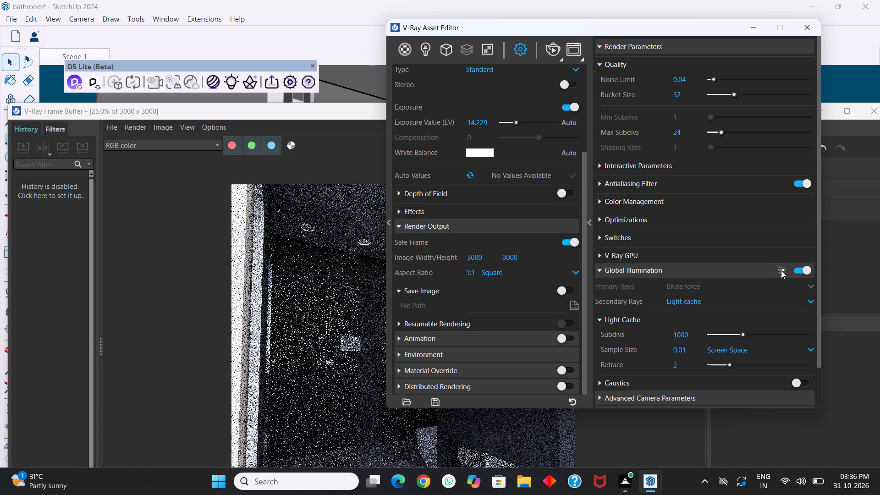
click(808, 300)
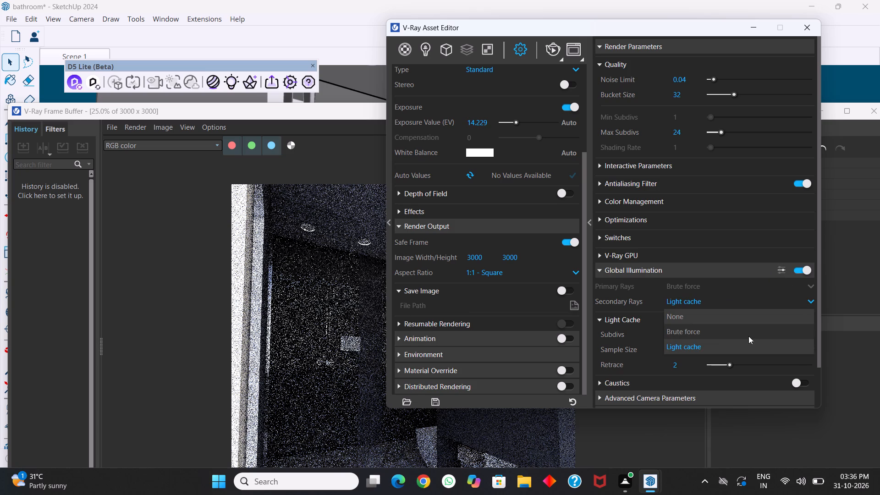
click(725, 336)
click(781, 268)
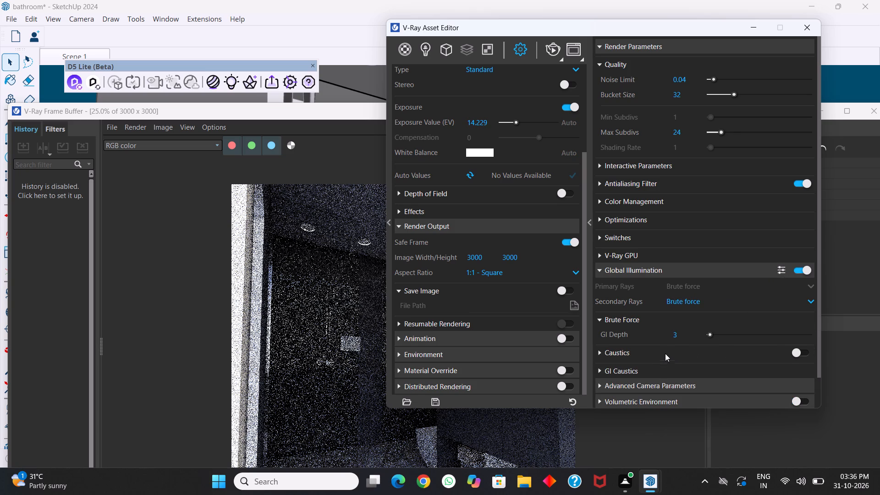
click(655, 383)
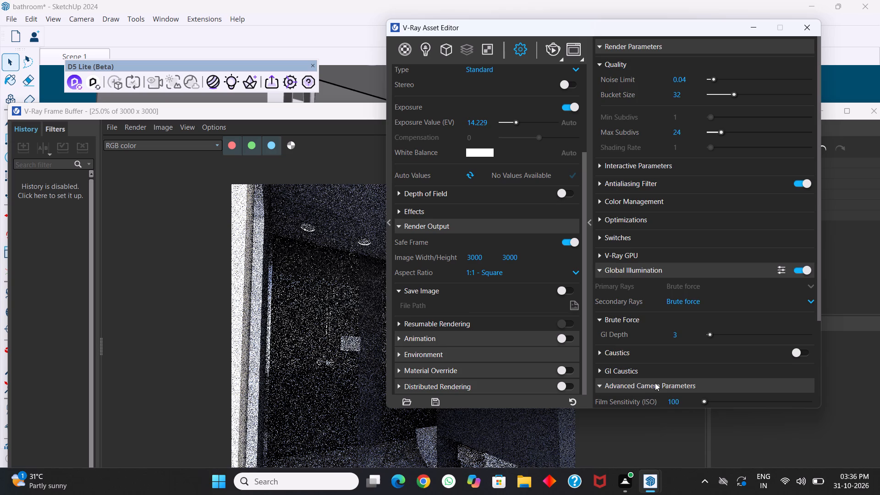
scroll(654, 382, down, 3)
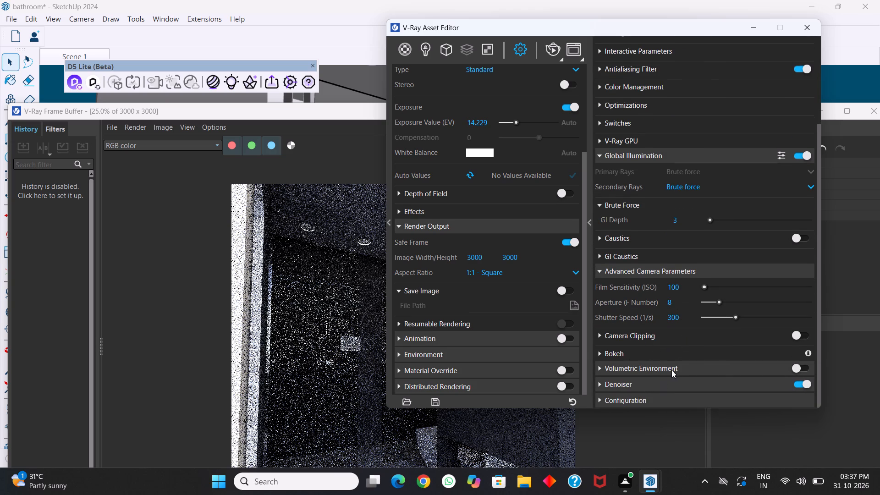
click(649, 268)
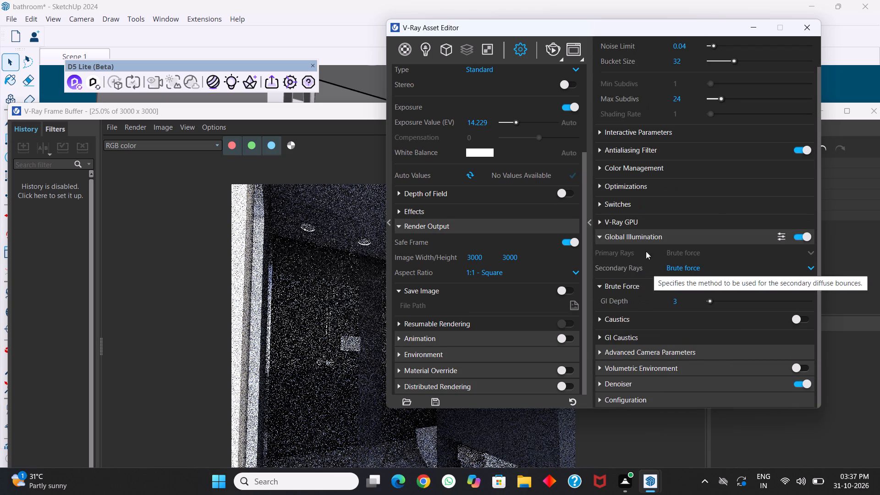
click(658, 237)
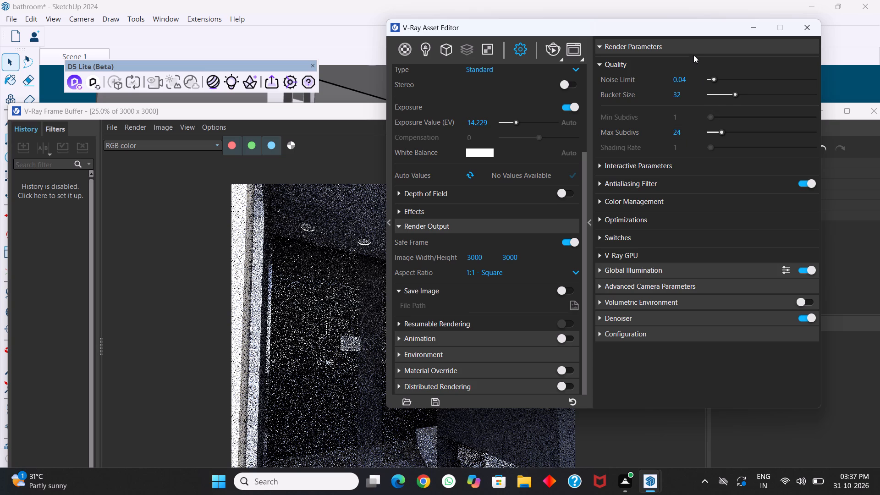
Move the Asset Editor aside and start the interactive render again.
drag(664, 29, 764, 123)
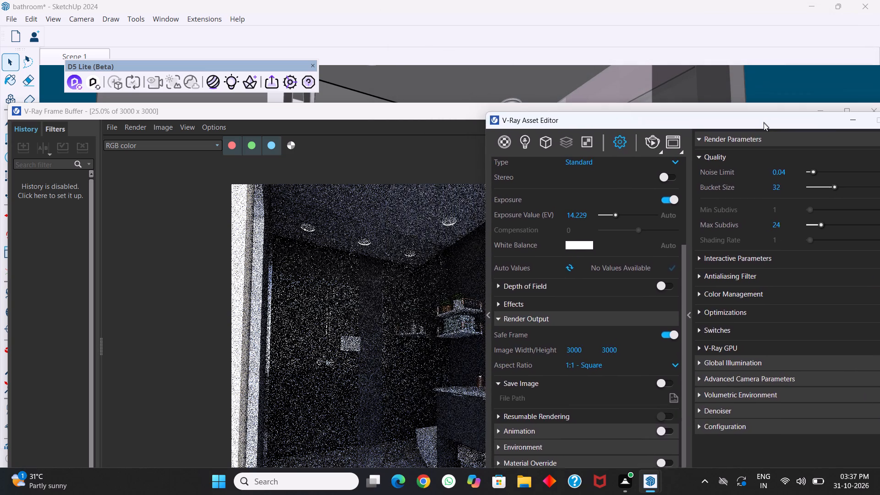
drag(764, 123, 818, 210)
click(653, 146)
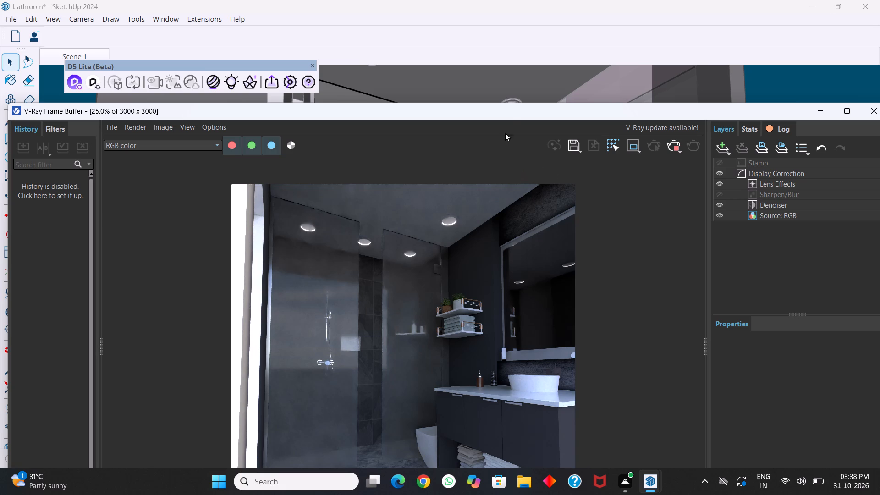
Shift the V-Ray Frame Buffer window lower and stop the interactive render.
drag(520, 114, 497, 217)
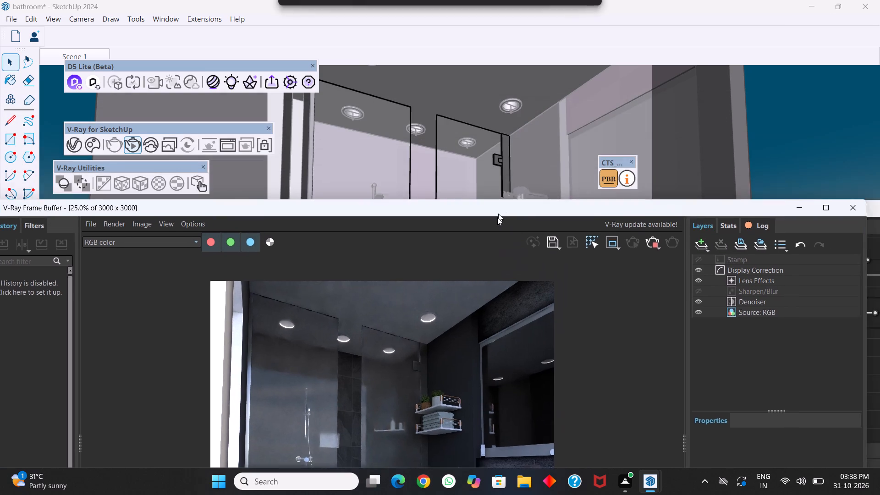
drag(497, 217, 498, 166)
click(648, 194)
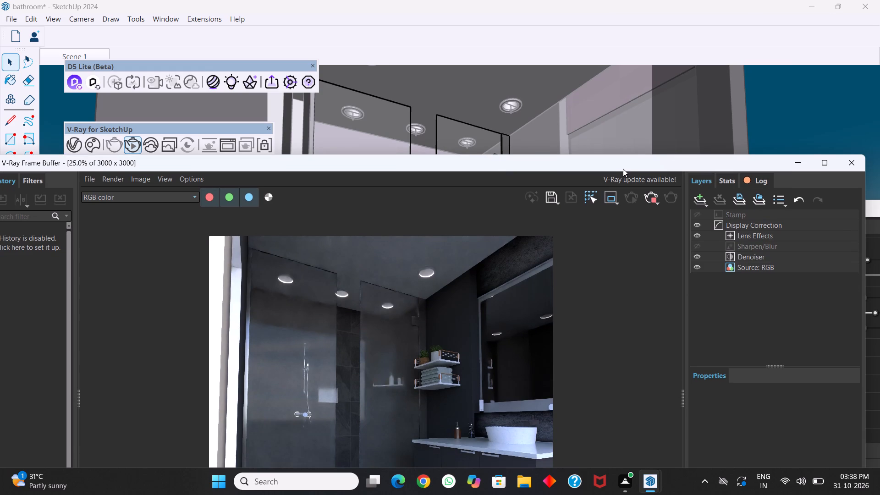
Uncover the Asset Editor, show the scene's materials and purge the unused assets.
drag(623, 169, 515, 297)
drag(714, 210, 631, 128)
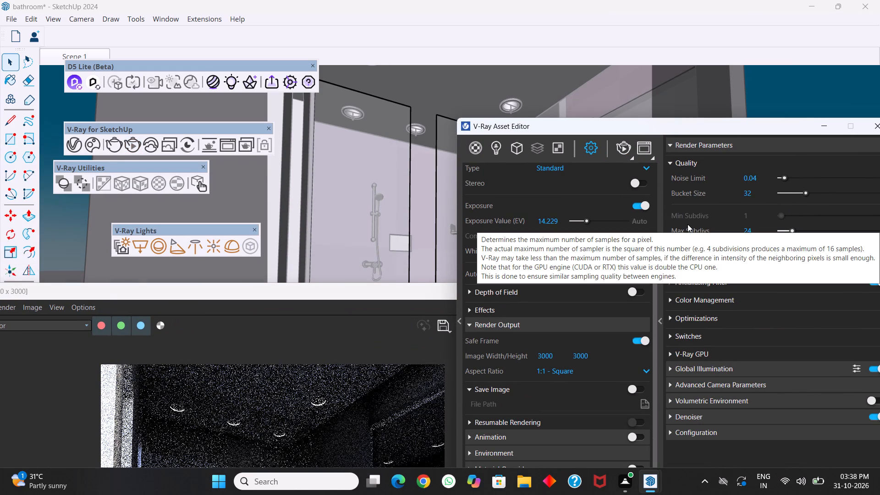
drag(644, 129, 566, 47)
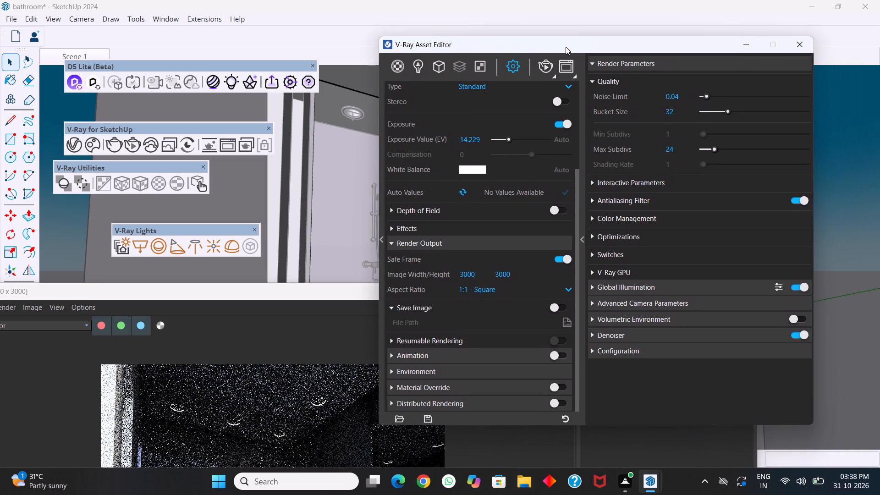
drag(566, 47, 563, 47)
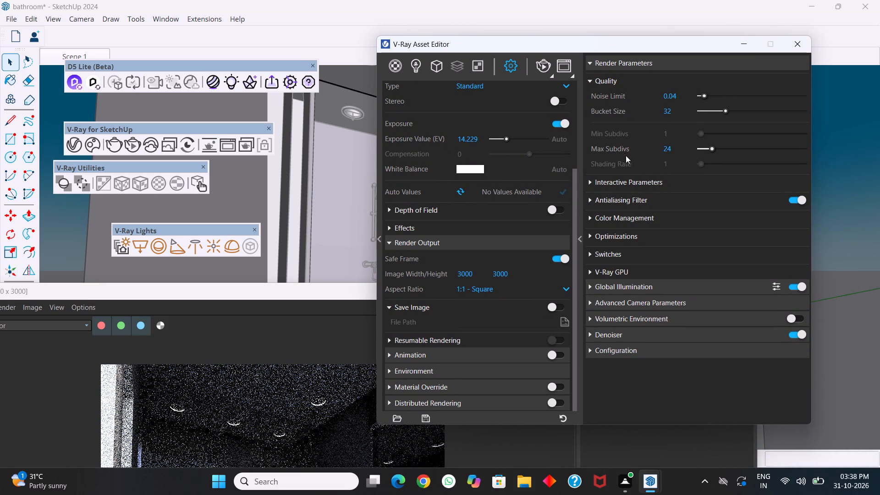
scroll(626, 157, up, 3)
scroll(611, 143, down, 4)
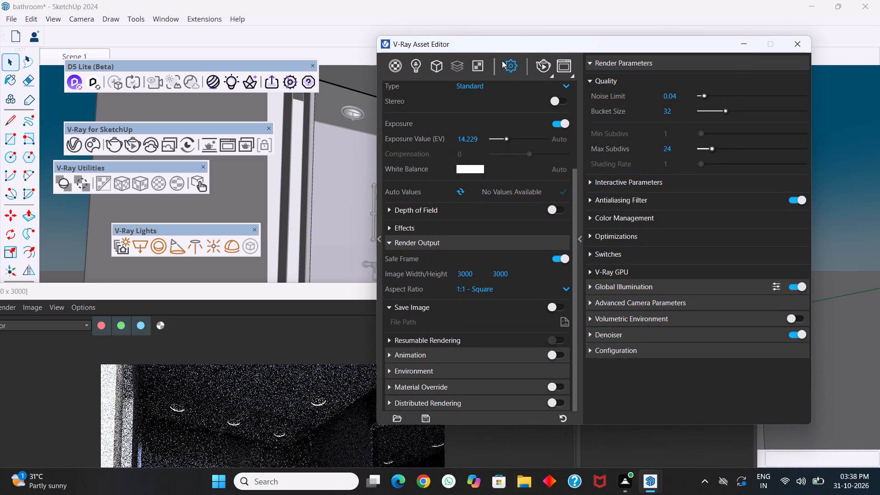
click(511, 66)
click(399, 66)
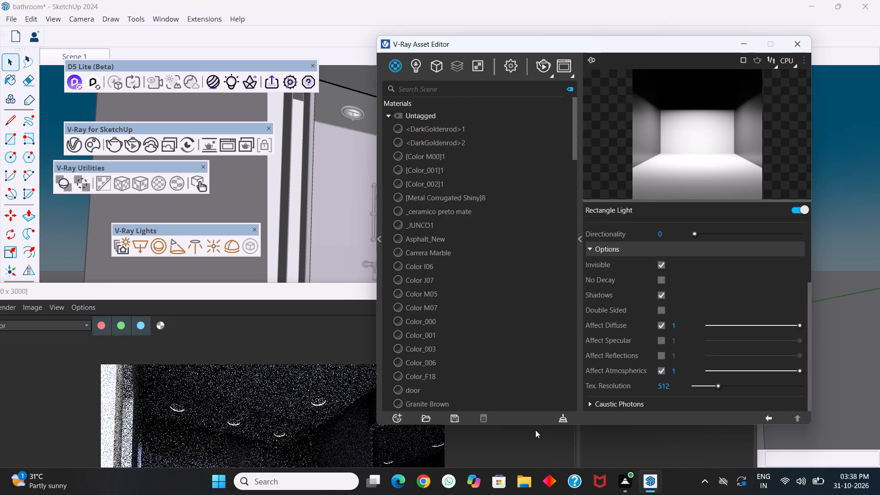
click(566, 418)
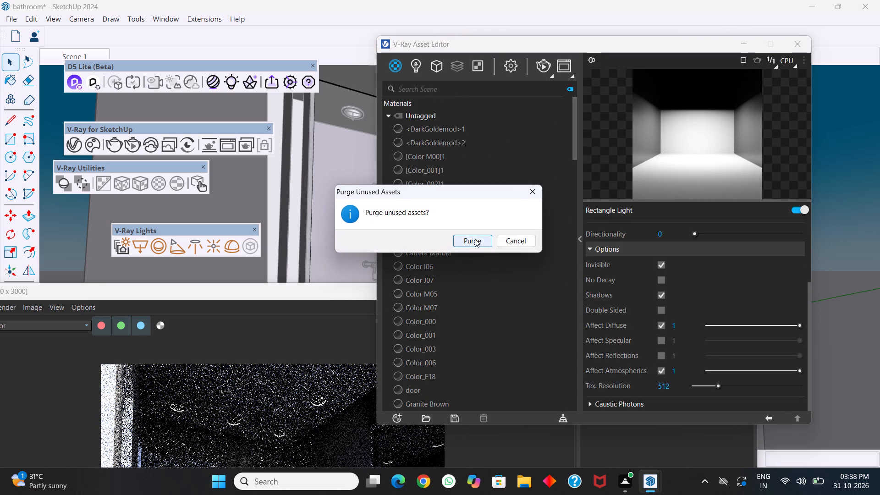
click(475, 241)
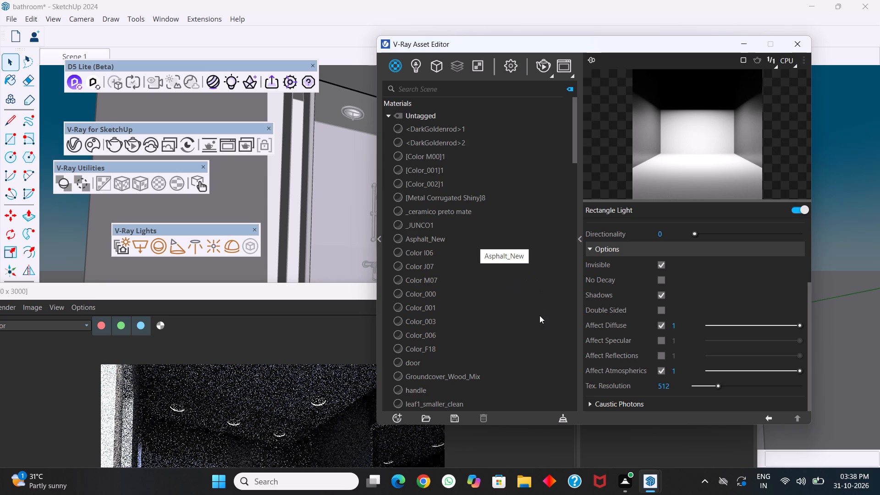
Look through the full list of scene materials in the Asset Editor.
scroll(539, 315, down, 5)
scroll(525, 299, down, 17)
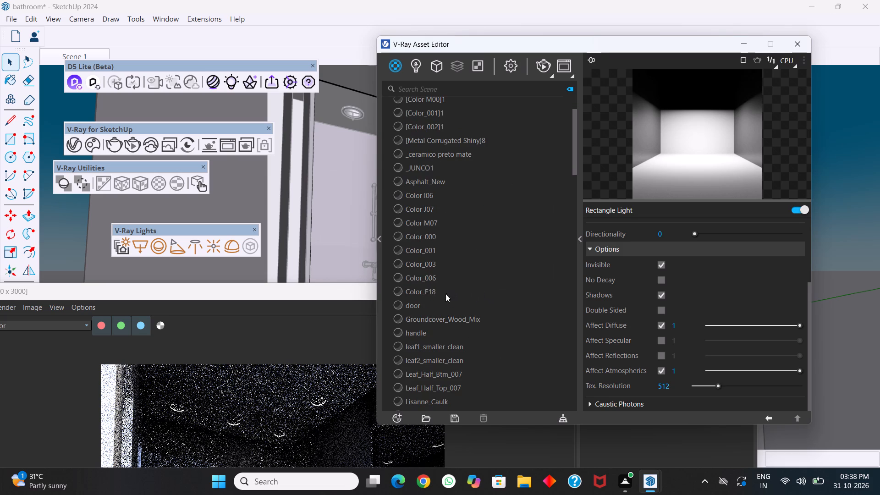
scroll(436, 295, up, 10)
scroll(451, 217, up, 4)
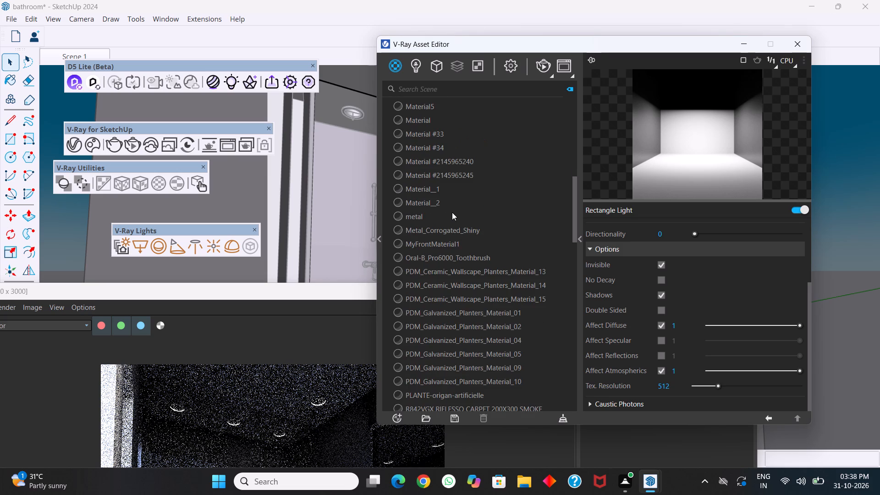
scroll(503, 294, down, 5)
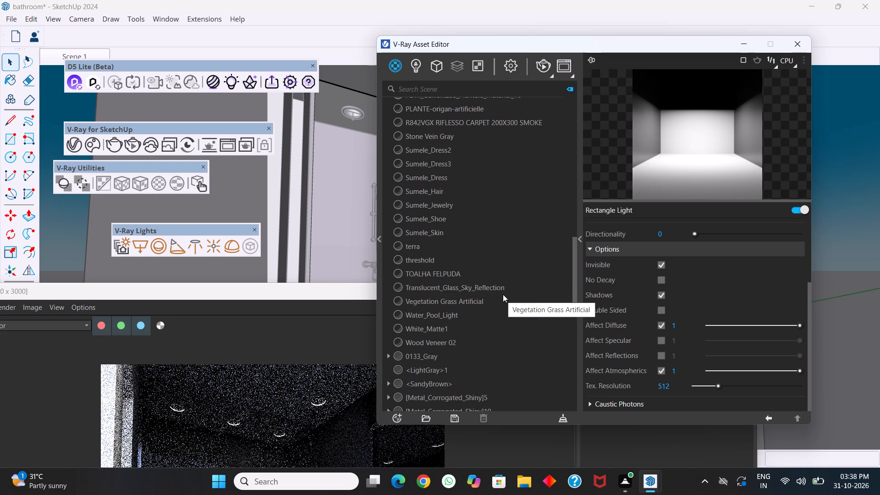
scroll(481, 262, down, 9)
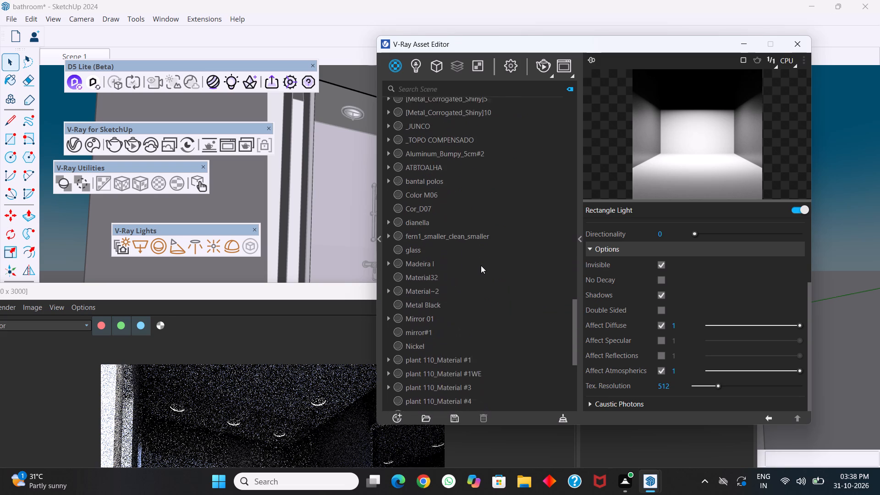
scroll(480, 264, down, 7)
scroll(473, 250, up, 4)
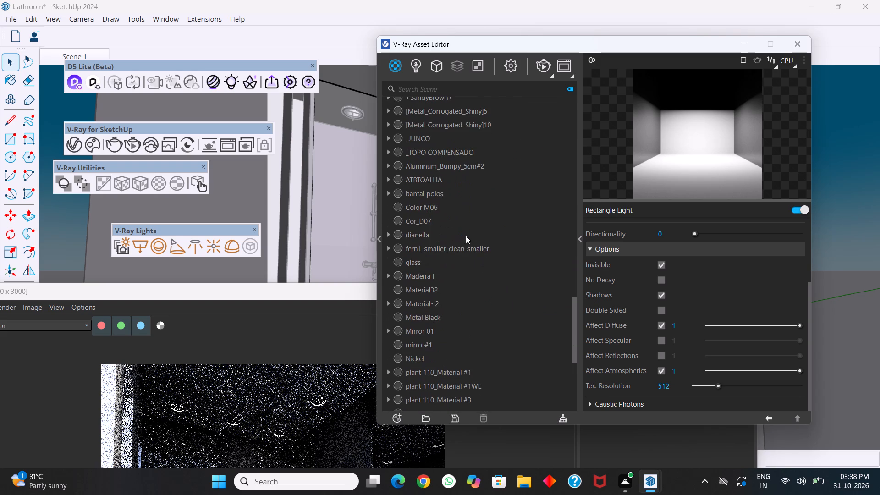
scroll(466, 236, up, 14)
scroll(466, 236, up, 8)
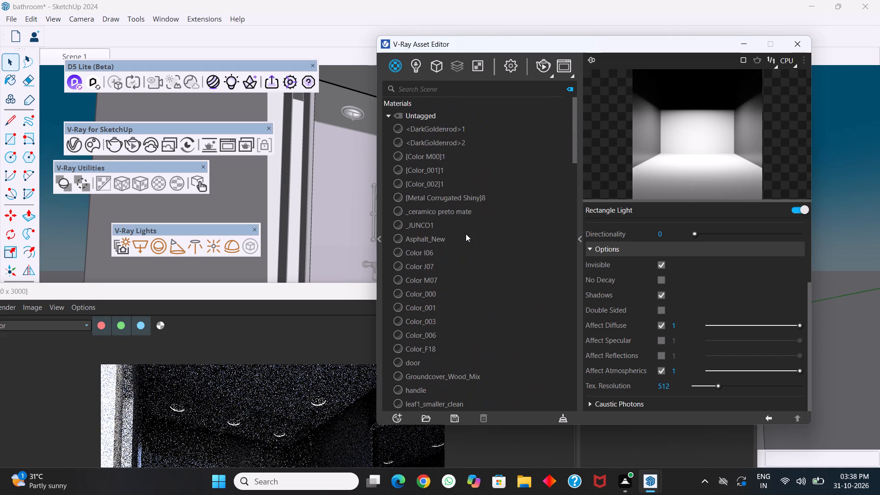
scroll(466, 234, up, 3)
Show the scene's lights and set the SunLight intensity to 0.
click(417, 70)
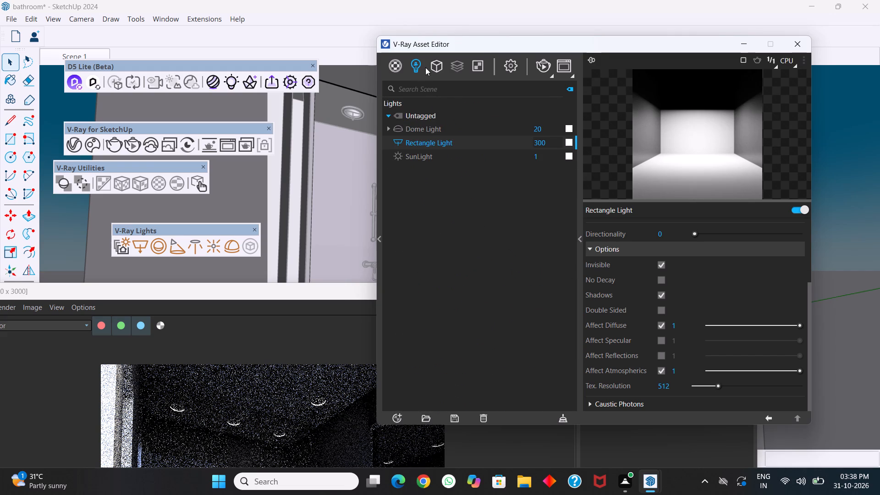
click(401, 154)
drag(544, 157, 516, 160)
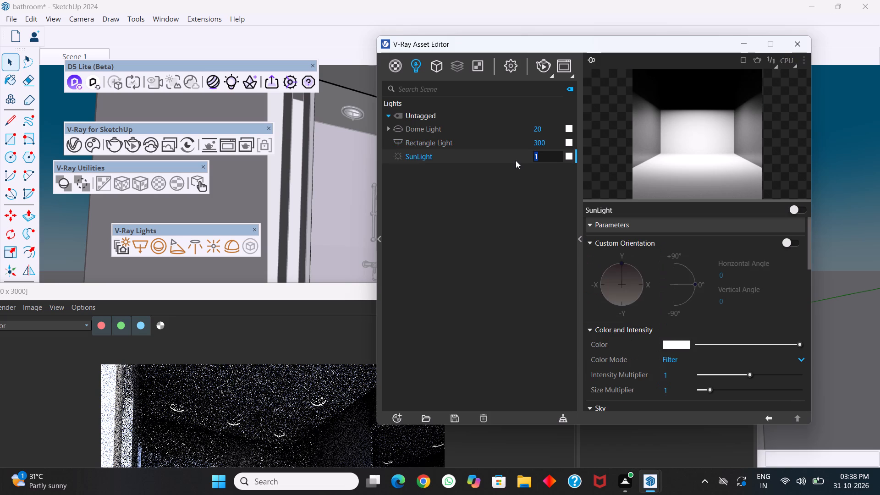
key(0)
key(Return)
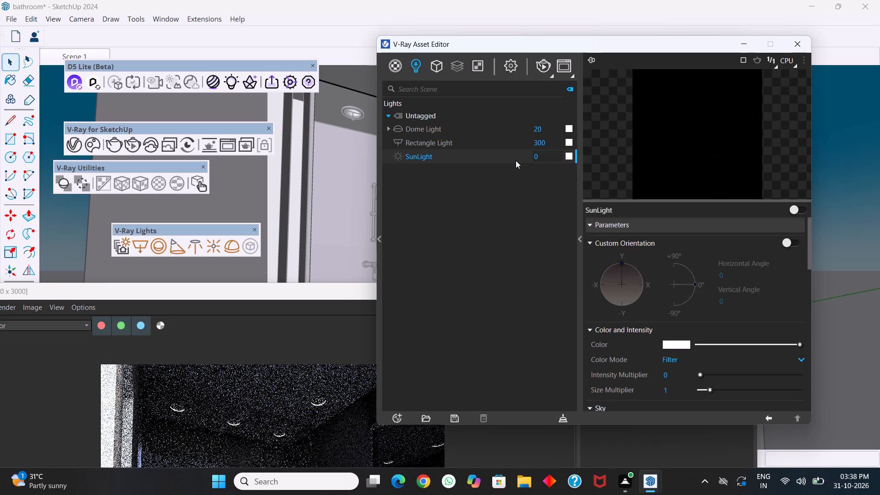
Start the interactive render and bring the V-Ray Frame Buffer fully into view to check the bathroom image.
click(544, 68)
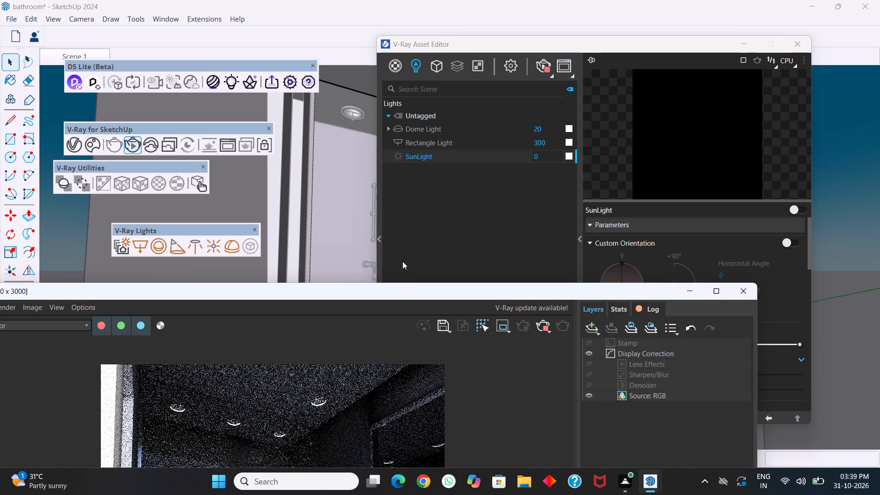
drag(399, 289, 506, 96)
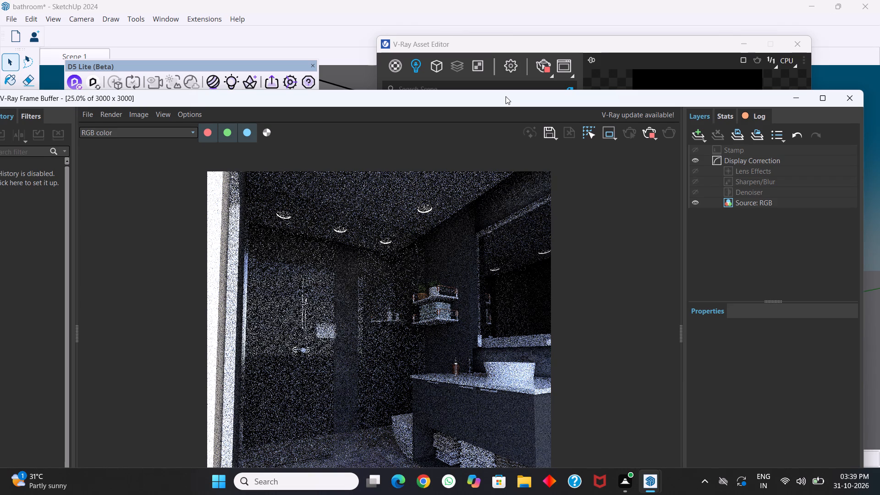
drag(506, 96, 513, 25)
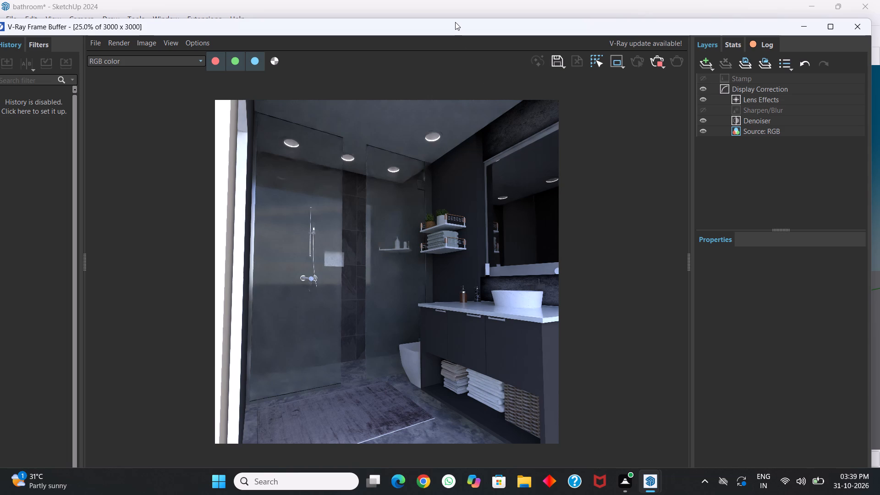
Uncover the lights list and turn off Shadows in the Dome Light's options.
drag(455, 23, 427, 184)
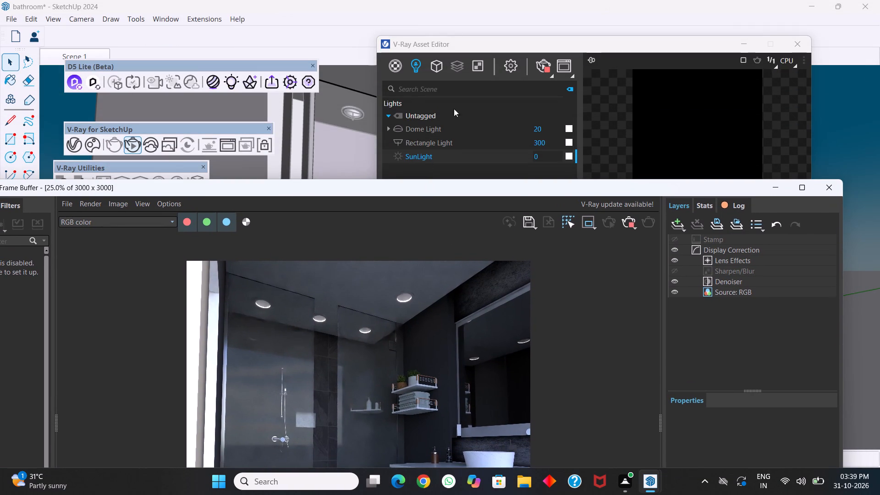
click(464, 110)
click(463, 129)
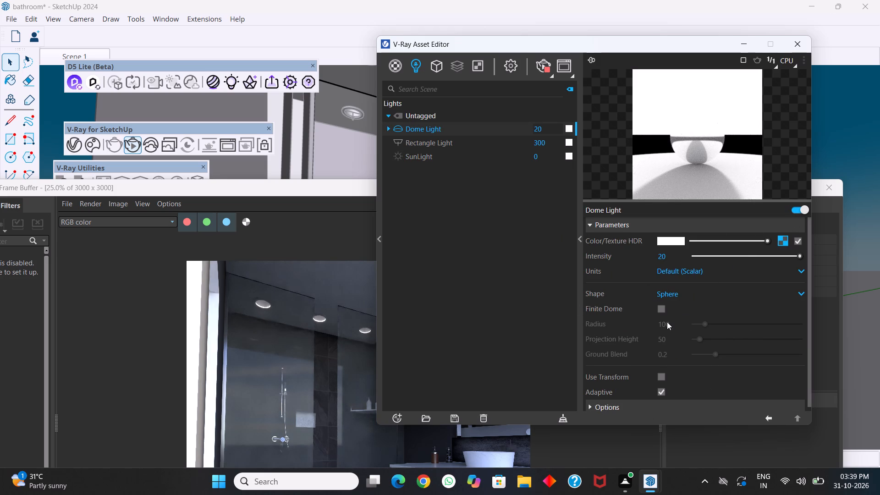
scroll(667, 323, down, 5)
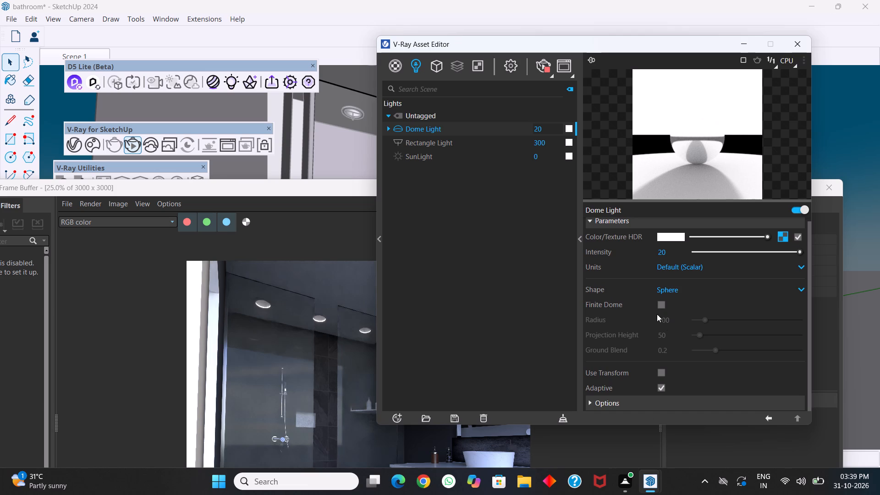
scroll(657, 384, down, 2)
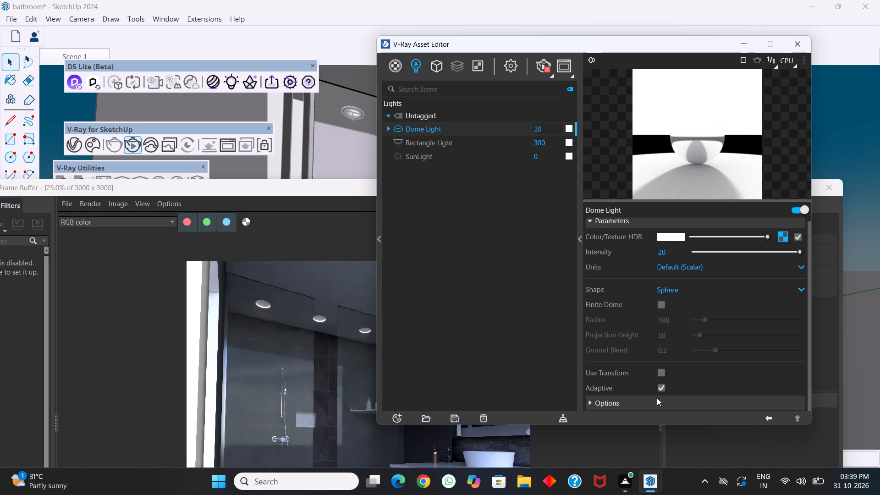
click(657, 398)
scroll(641, 354, down, 5)
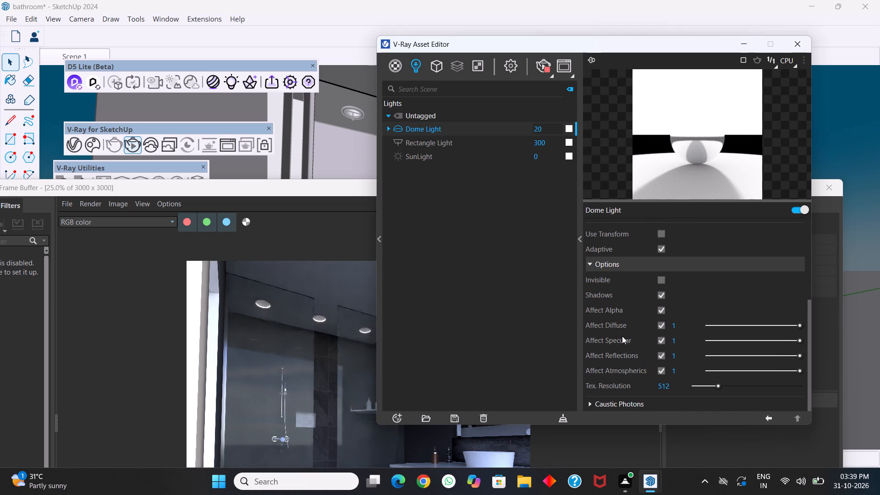
click(662, 296)
Check the updated bathroom render in the V-Ray Frame Buffer and set the Dome Light intensity to 10.
click(341, 187)
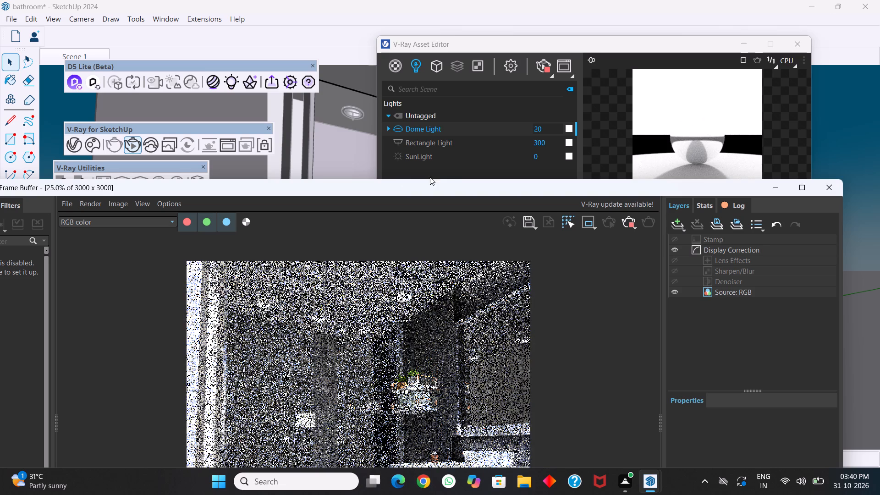
click(500, 161)
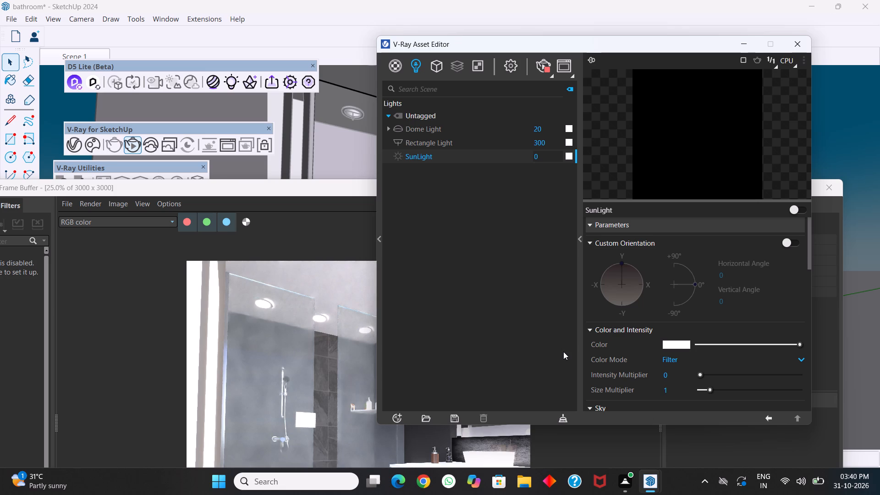
click(459, 131)
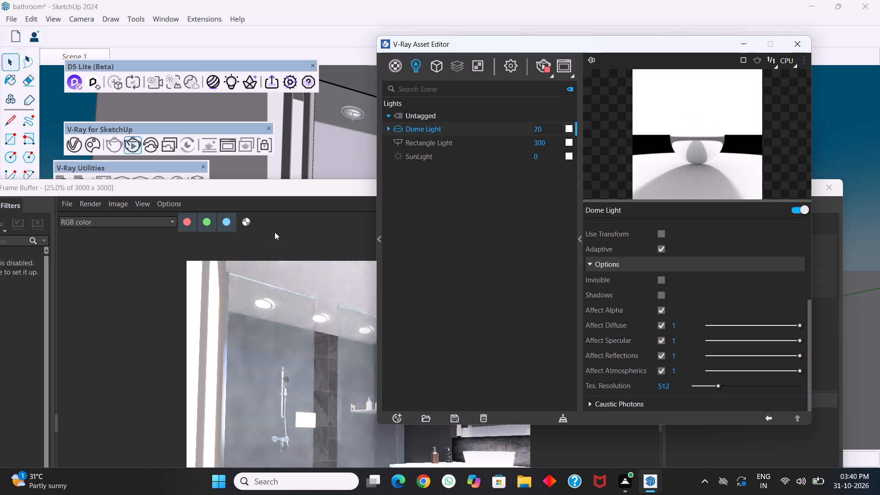
click(357, 189)
drag(357, 189, 365, 155)
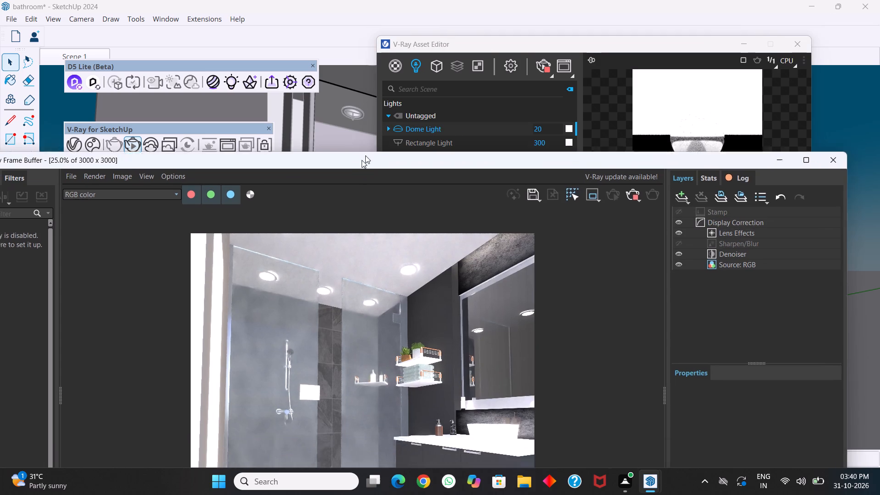
drag(365, 155, 367, 64)
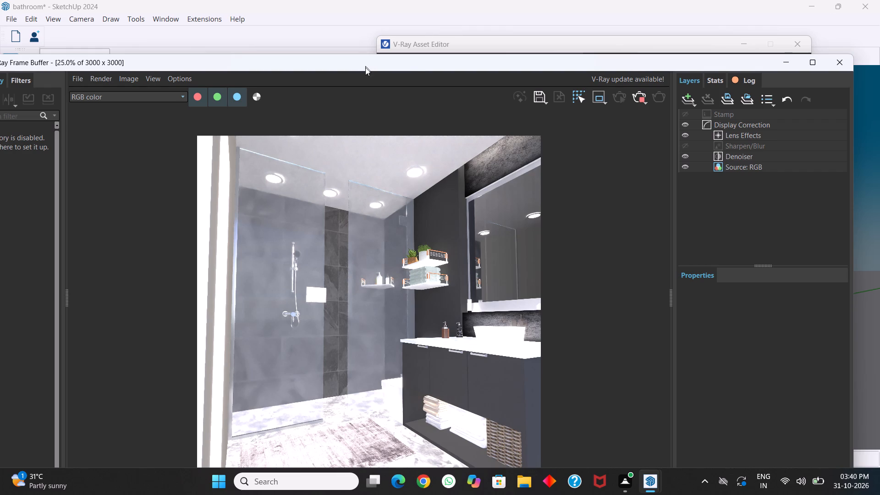
drag(547, 126, 526, 131)
text(10)
key(Return)
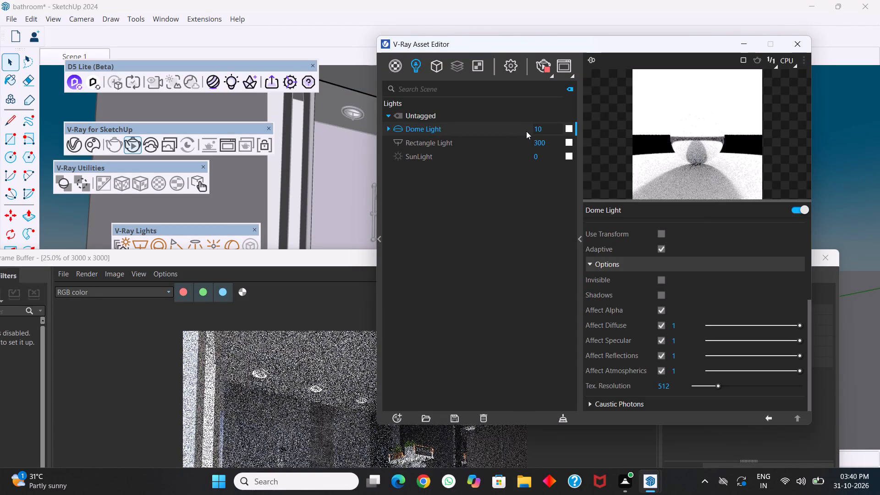
Begin saving the rendered image from the V-Ray Frame Buffer, choosing the cad desk > Sketchup folder on drive D.
drag(357, 261, 383, 81)
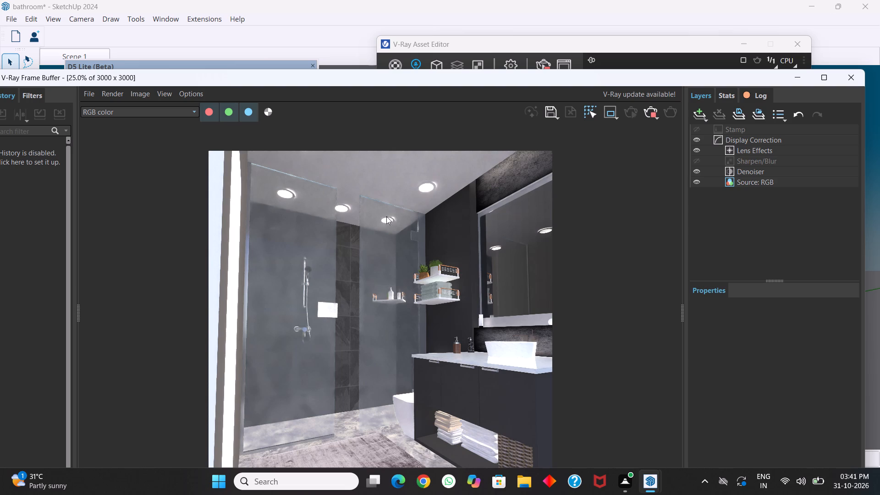
right_click(551, 112)
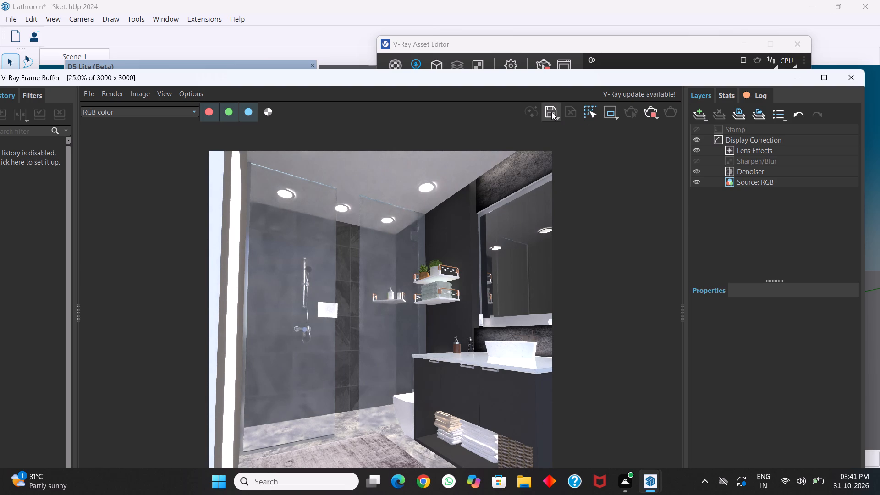
click(551, 112)
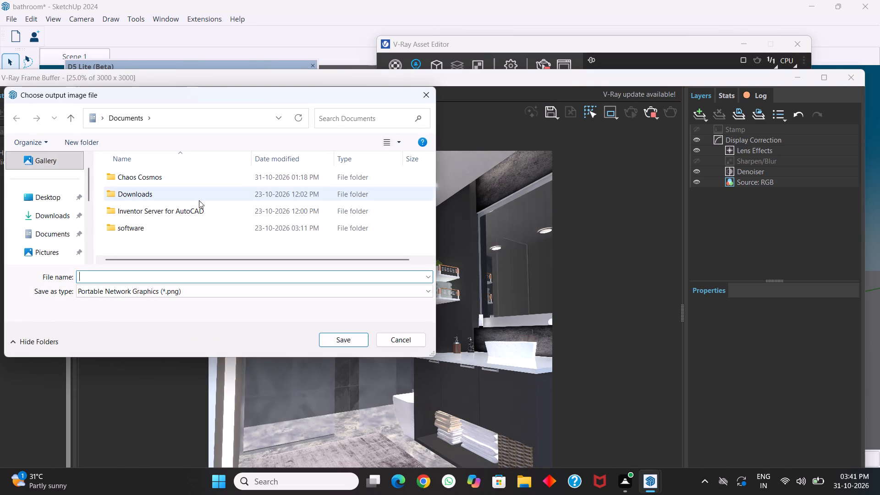
scroll(51, 219, down, 3)
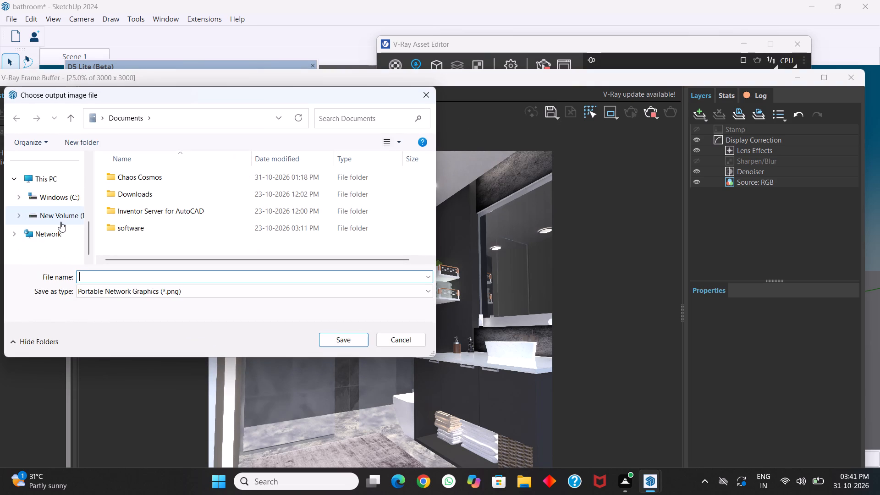
click(62, 219)
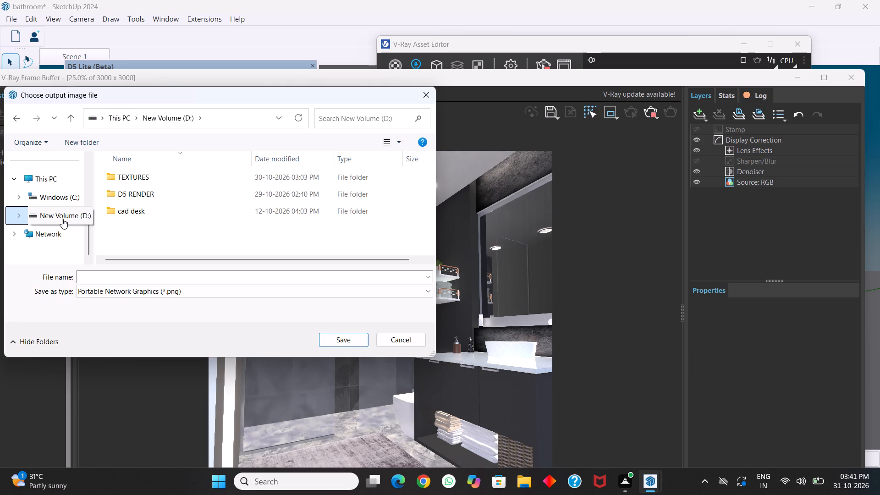
double_click(154, 209)
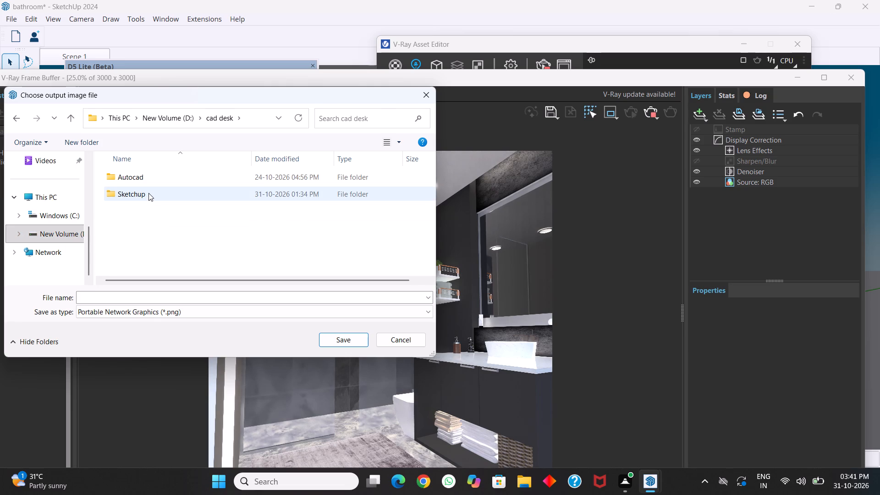
double_click(148, 193)
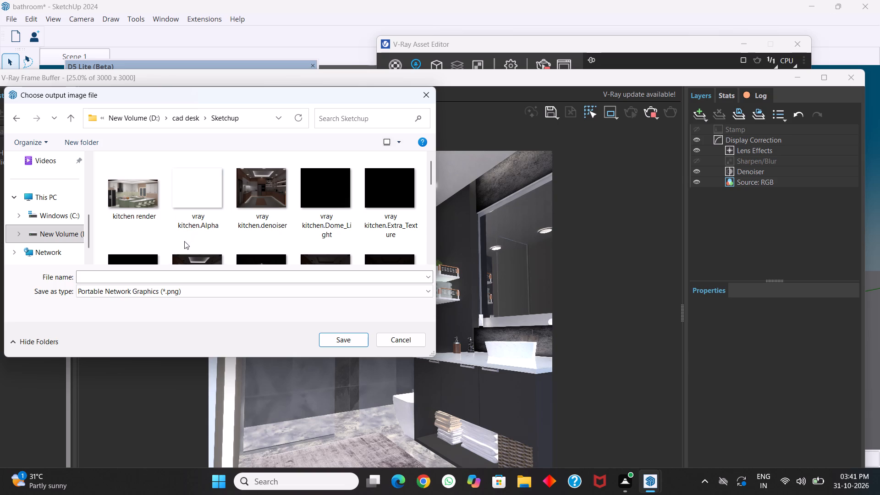
Name the output image "bath room in v ray" and save it as a PNG in the Sketchup folder.
click(144, 276)
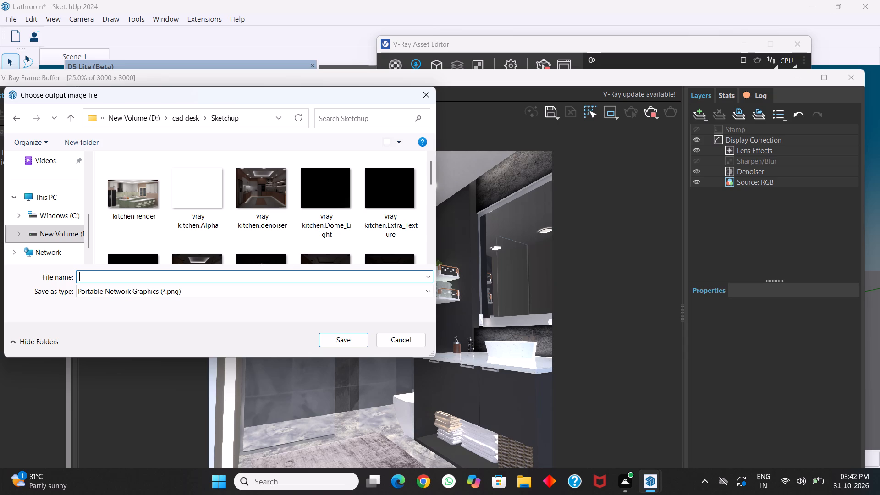
text(bath room)
key(space)
text(in)
key(space)
text(v)
key(space)
text(ra)
key(y)
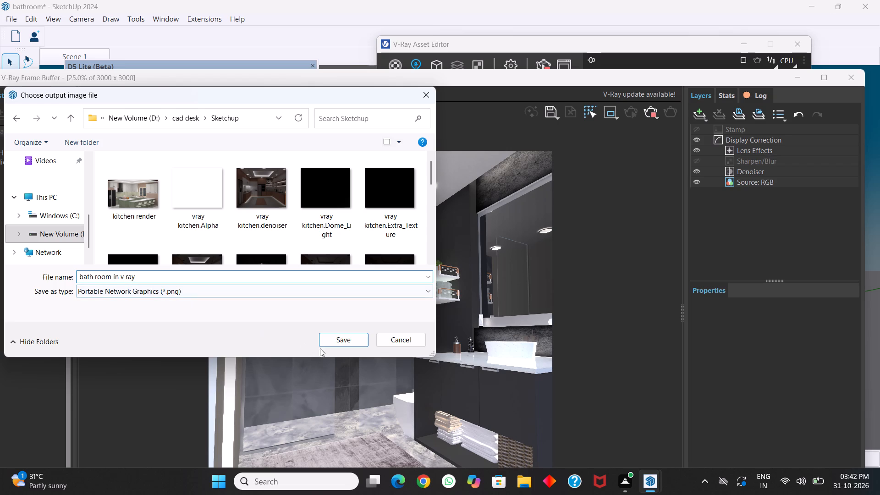
click(343, 337)
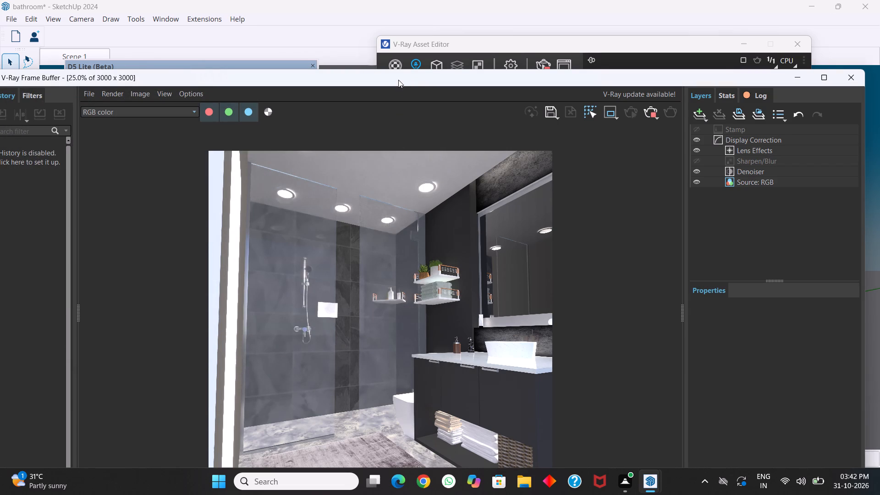
Close the V-Ray Frame Buffer and the V-Ray Asset Editor to clear the bathroom model view.
drag(398, 80, 399, 136)
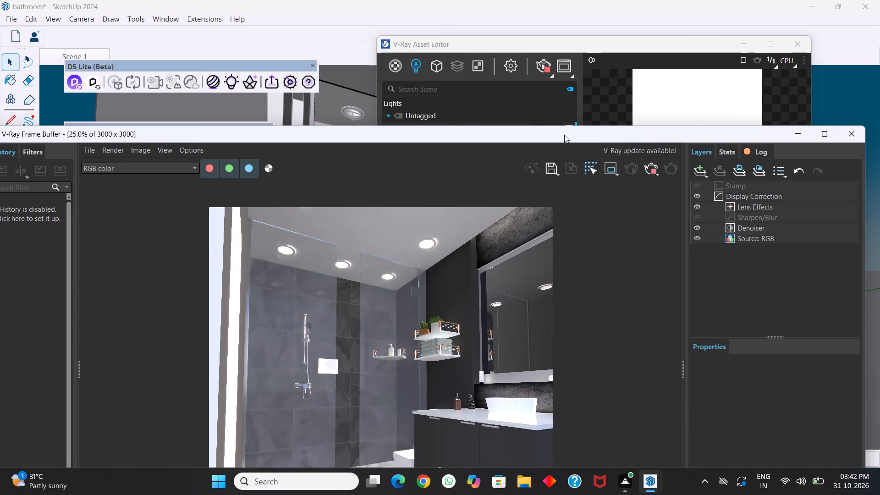
drag(564, 135, 580, 350)
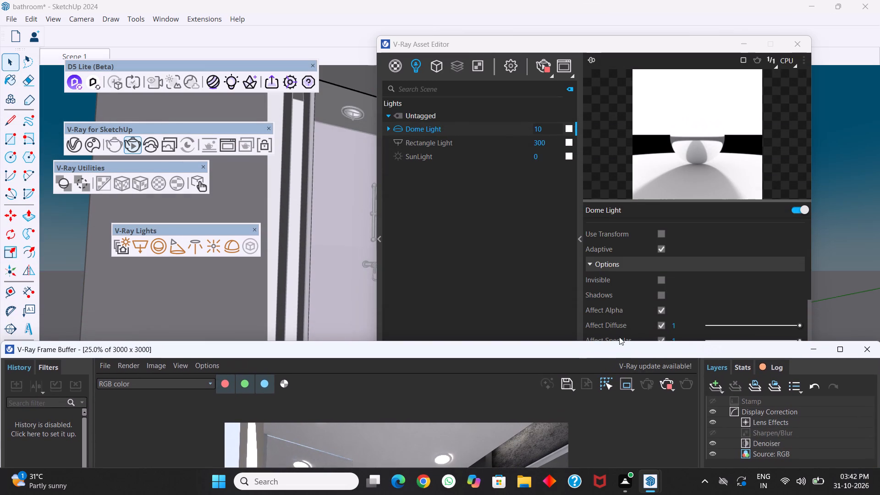
drag(617, 349, 379, 265)
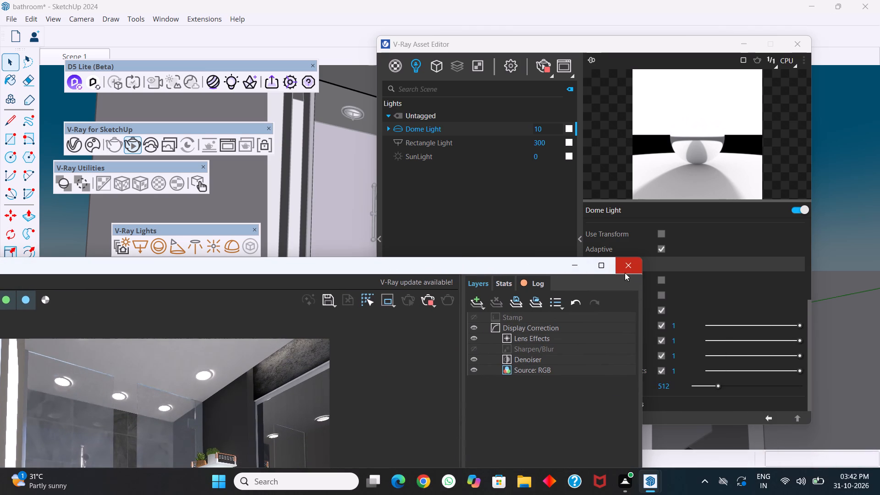
click(625, 272)
click(505, 38)
drag(505, 46, 510, 85)
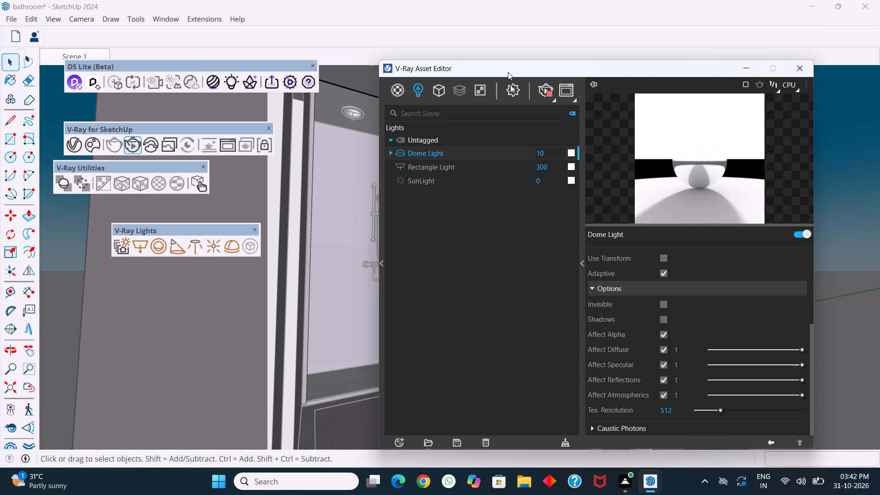
drag(510, 85, 536, 226)
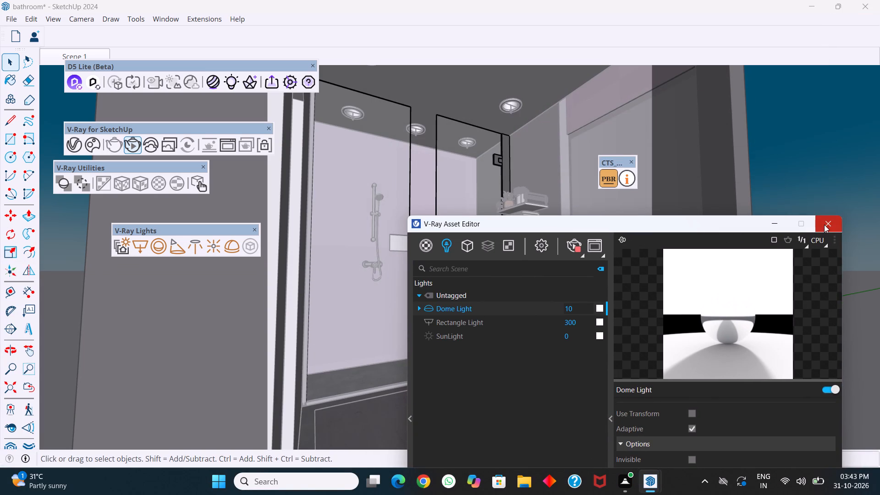
click(824, 225)
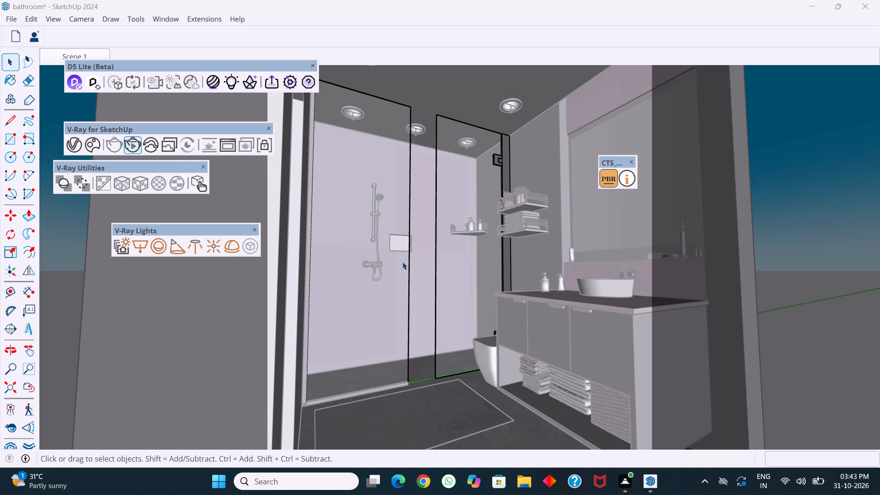
Exit the open group and unhide all hidden objects in the bathroom model.
scroll(402, 262, down, 4)
middle_drag(413, 275, 395, 278)
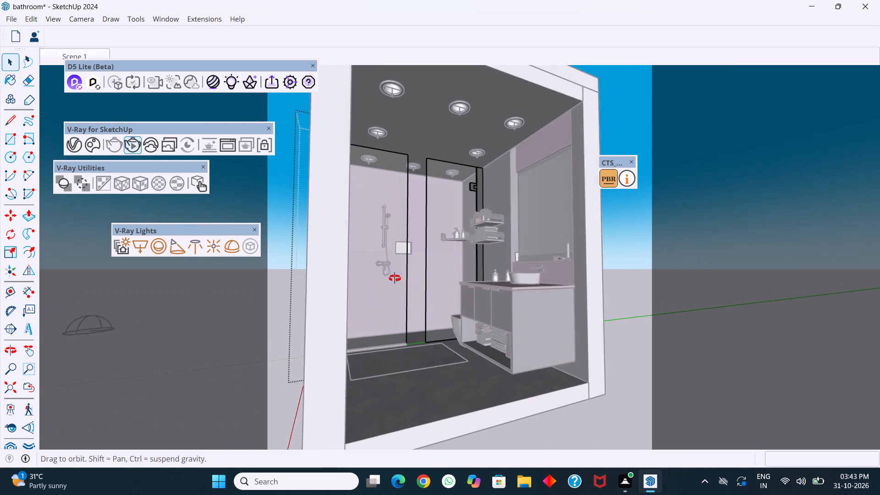
middle_drag(395, 278, 392, 279)
click(621, 355)
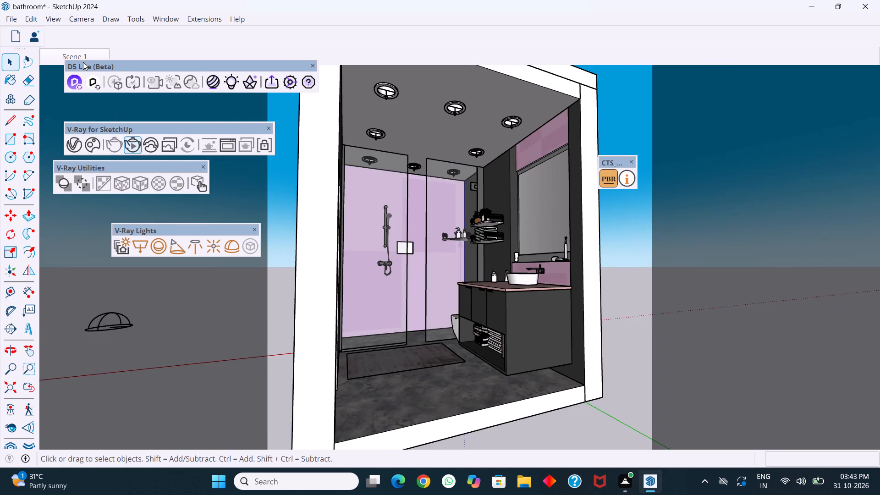
click(33, 19)
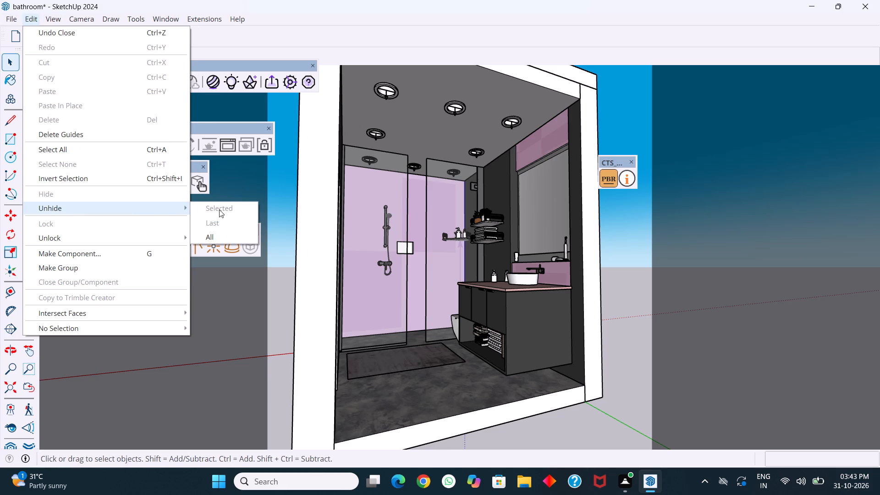
click(222, 234)
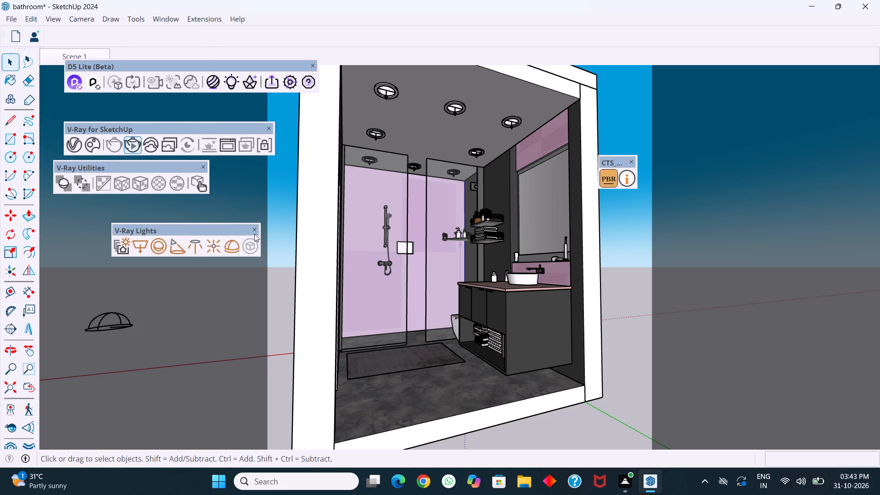
Place a guide along the bottom edge of the room's open front and a parallel guide 9" outside it.
scroll(418, 244, down, 5)
middle_drag(456, 288, 407, 352)
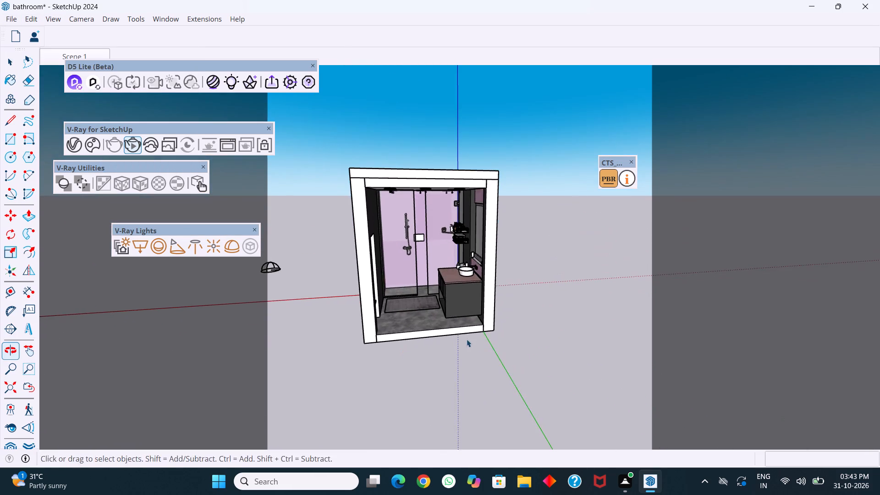
middle_drag(467, 339, 408, 359)
scroll(446, 337, up, 8)
middle_drag(457, 341, 407, 309)
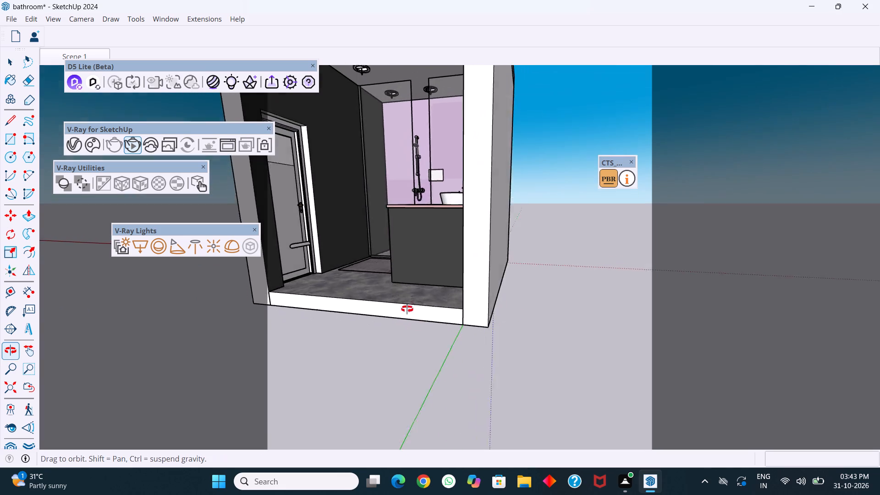
middle_drag(407, 309, 401, 297)
middle_drag(454, 313, 449, 301)
scroll(452, 312, up, 2)
scroll(424, 308, down, 5)
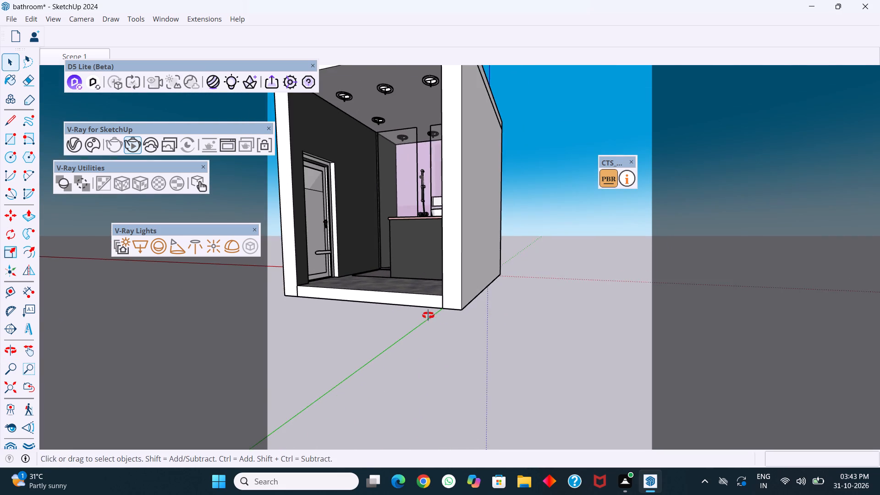
middle_drag(428, 315, 465, 340)
scroll(431, 315, down, 3)
middle_drag(438, 325, 365, 331)
middle_drag(418, 332, 382, 335)
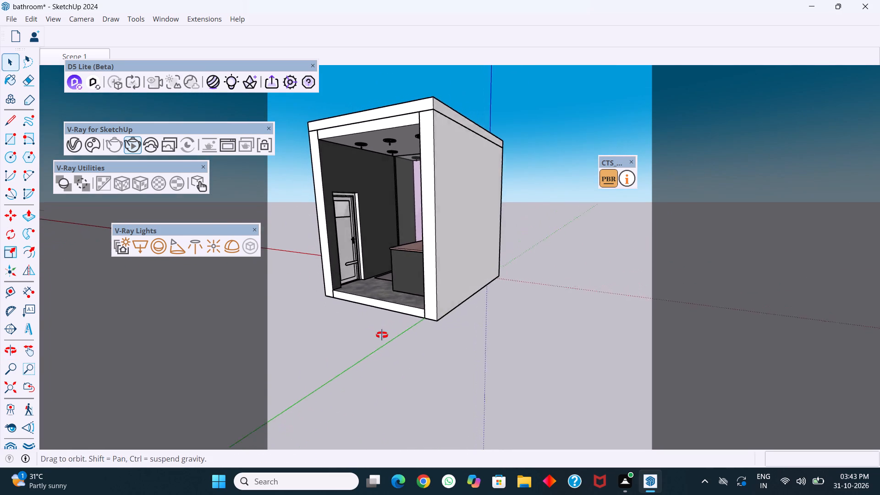
middle_drag(382, 335, 365, 339)
scroll(361, 323, up, 5)
key(t)
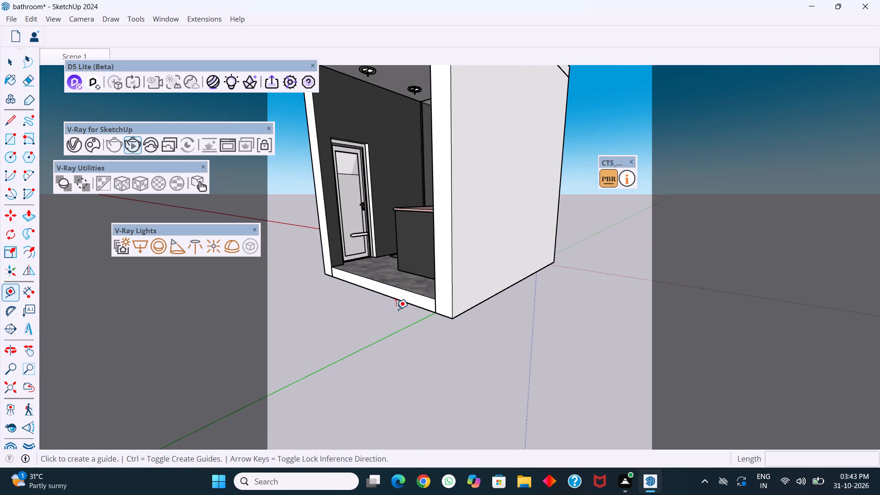
scroll(397, 308, up, 4)
click(405, 300)
click(380, 288)
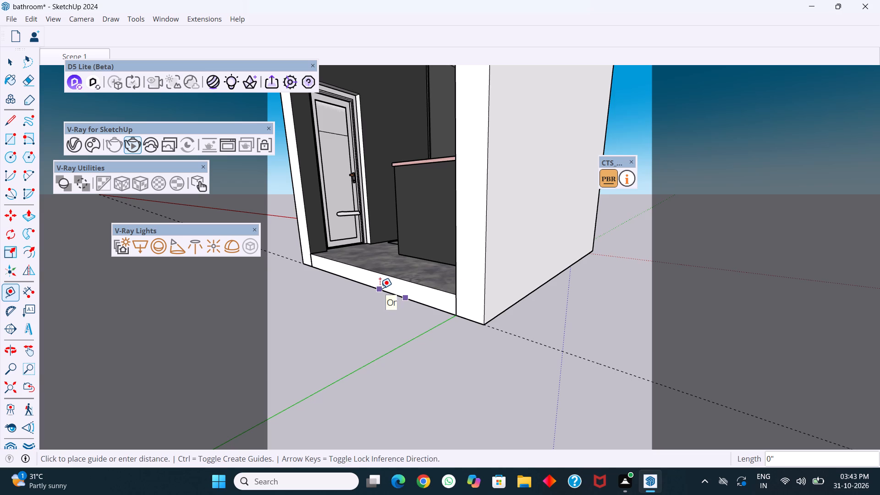
click(401, 295)
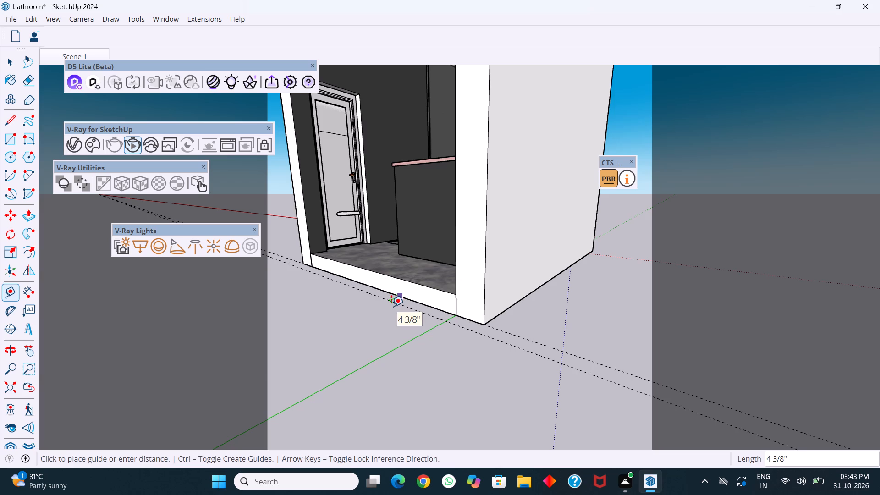
key(9)
key(Return)
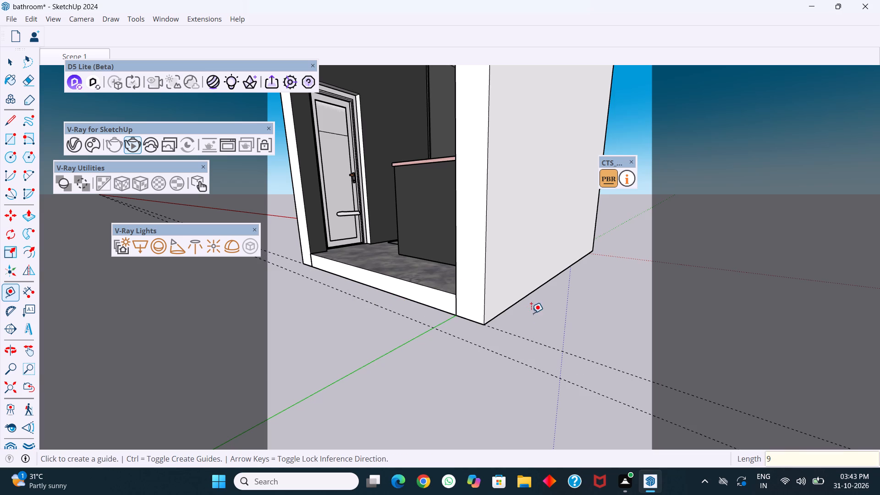
Add guides along the outer bottom edges of the plain side wall and the wall with the door.
click(538, 290)
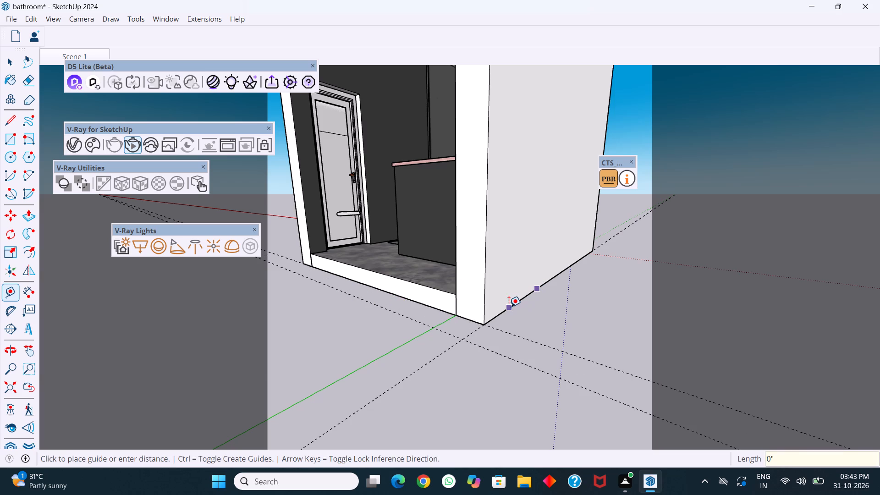
click(509, 307)
scroll(457, 364, down, 8)
middle_drag(386, 344, 506, 339)
middle_drag(367, 338, 496, 335)
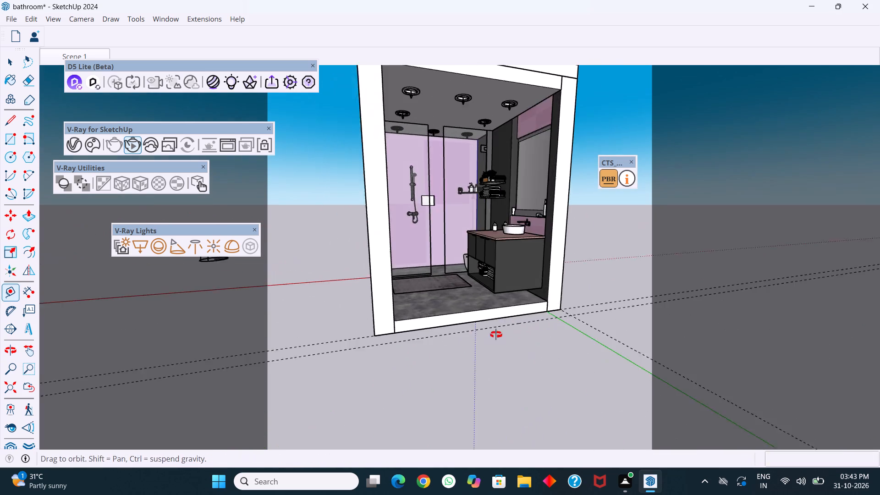
middle_drag(496, 335, 497, 335)
middle_drag(395, 335, 512, 351)
middle_drag(430, 342, 500, 351)
click(377, 319)
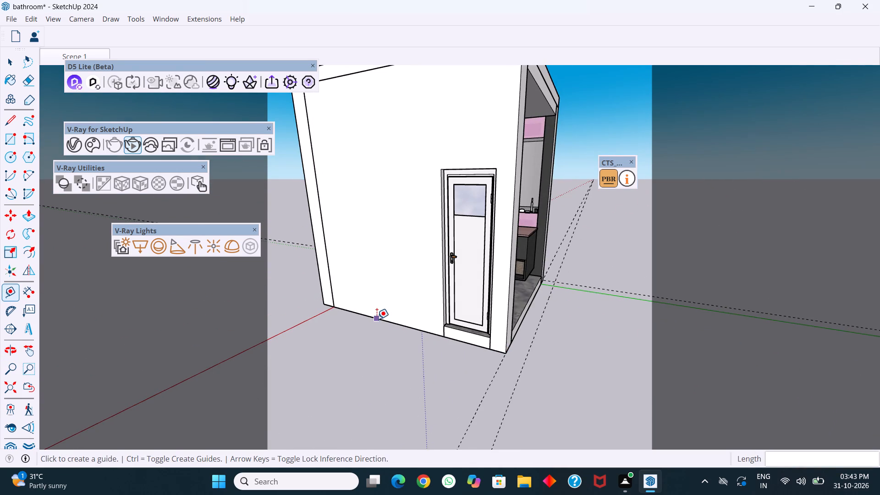
click(404, 328)
Draw an 8' 6" by 9" ground rectangle between the guides along the room's open front.
scroll(356, 354, down, 3)
middle_drag(454, 387, 283, 396)
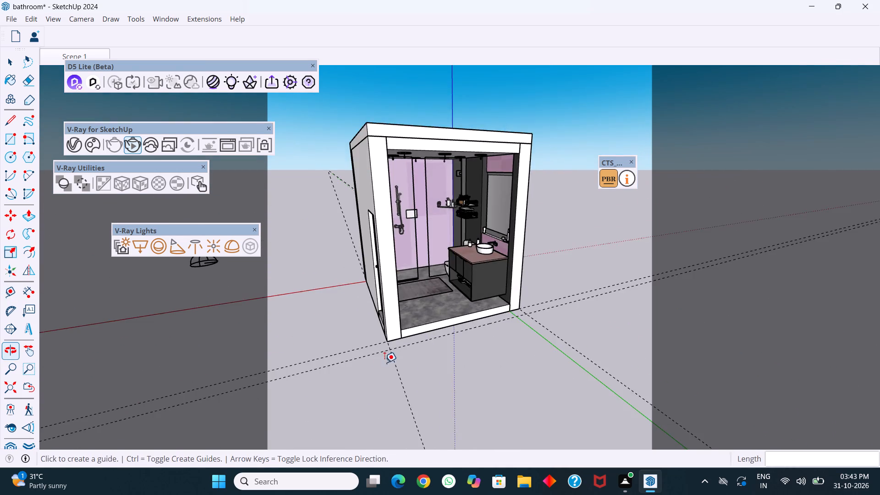
middle_drag(385, 363, 294, 377)
middle_drag(365, 375, 336, 378)
key(r)
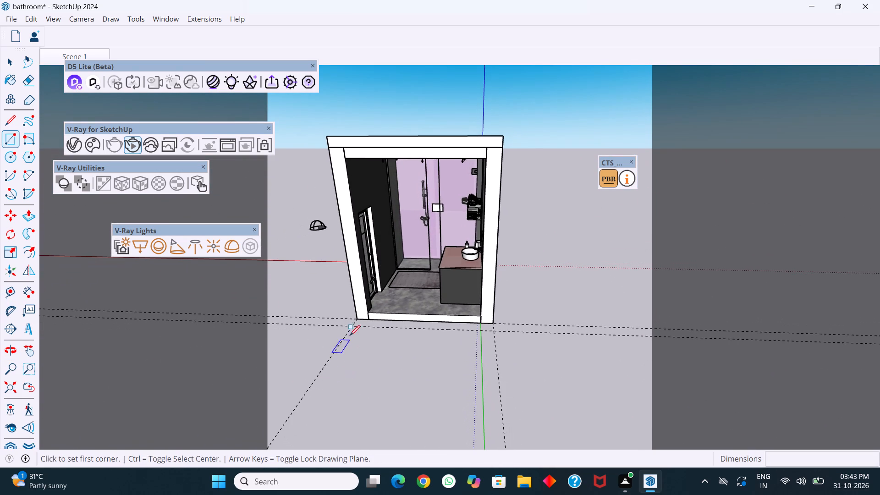
scroll(350, 331, up, 8)
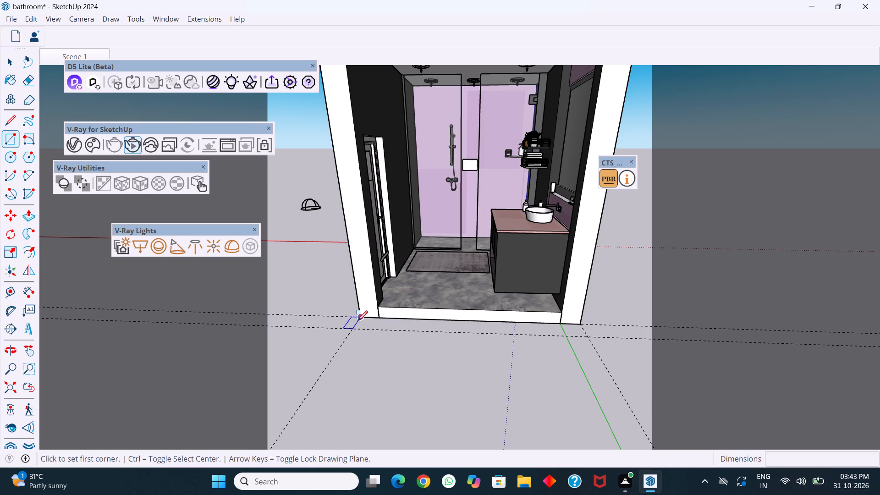
scroll(357, 322, up, 3)
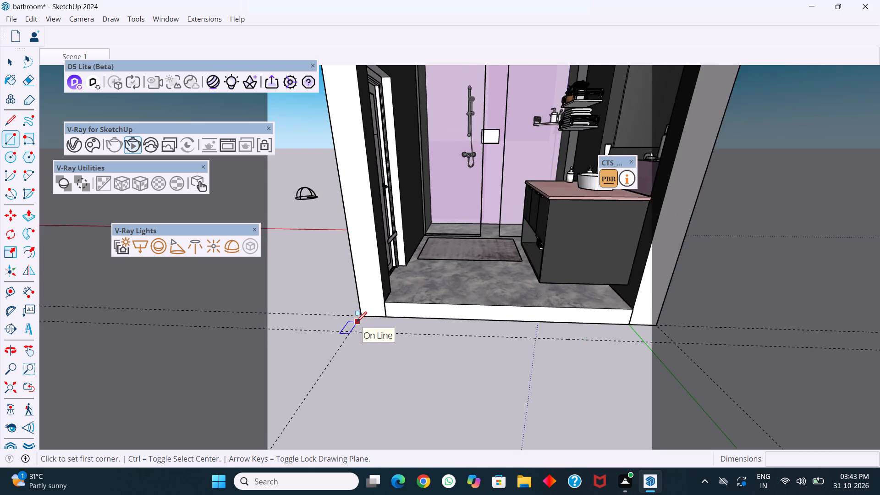
scroll(357, 322, up, 7)
click(364, 310)
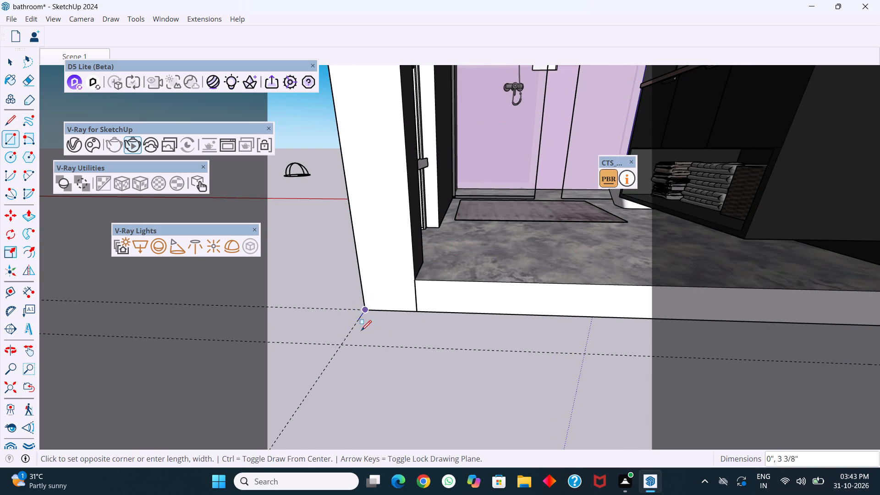
scroll(345, 340, down, 8)
scroll(401, 345, down, 5)
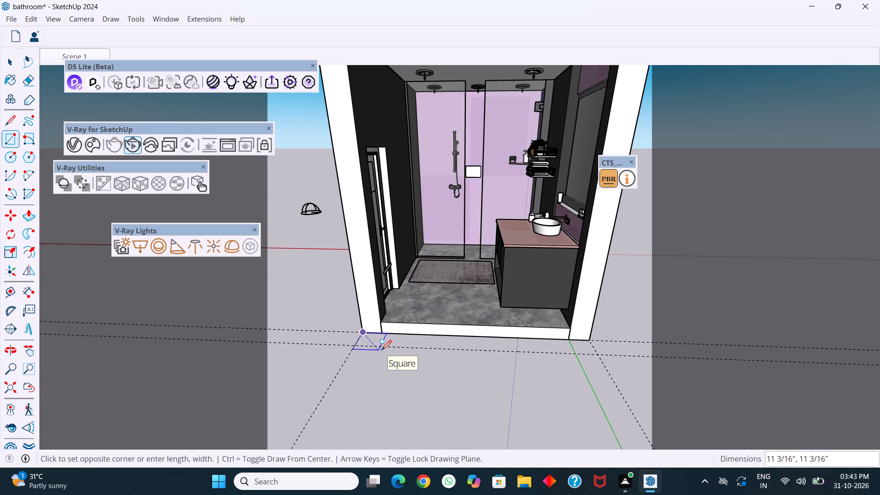
scroll(381, 350, down, 2)
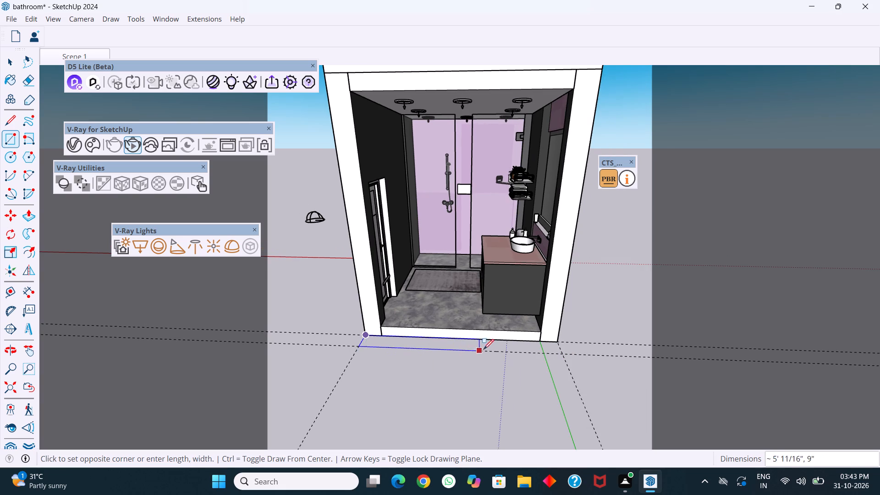
scroll(570, 354, up, 7)
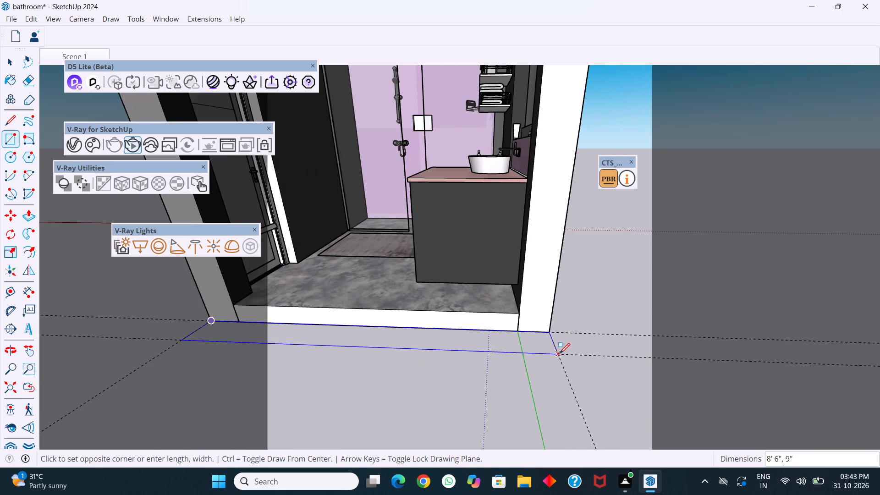
click(556, 353)
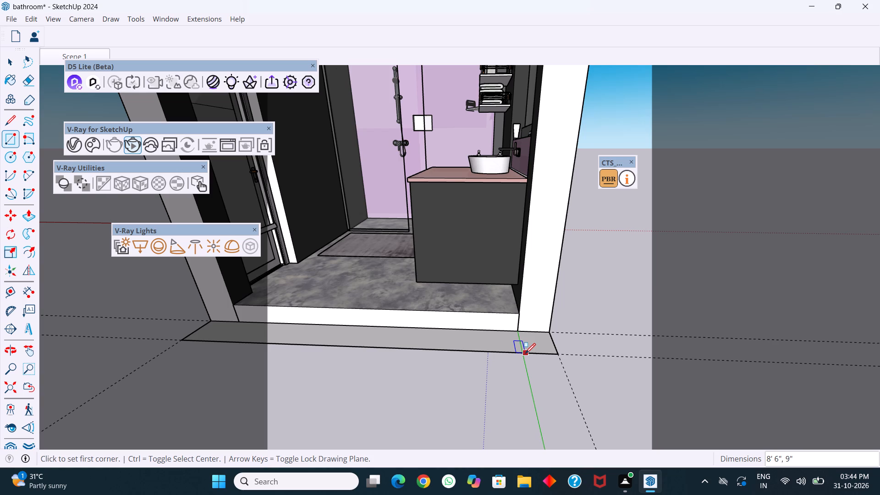
Extrude the 9" deep base strip up 10' to the underside of the ceiling slab, closing the room's open front.
key(p)
click(530, 346)
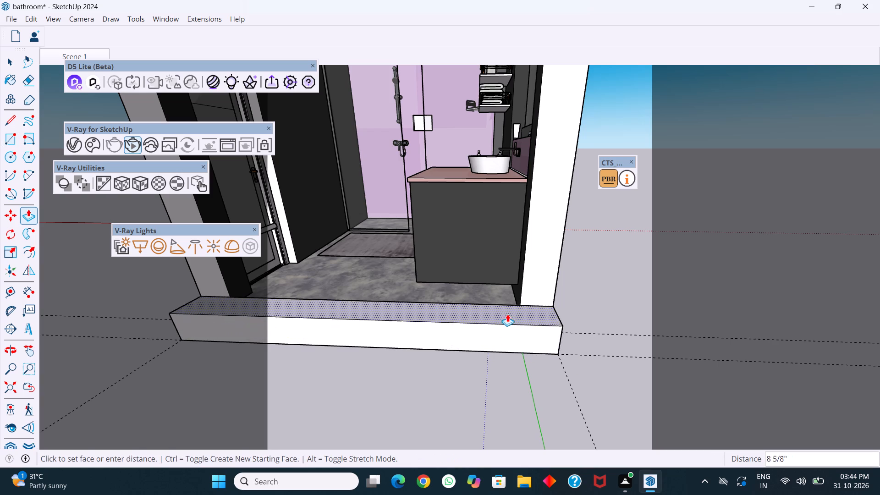
scroll(512, 301, down, 17)
middle_drag(524, 208, 502, 211)
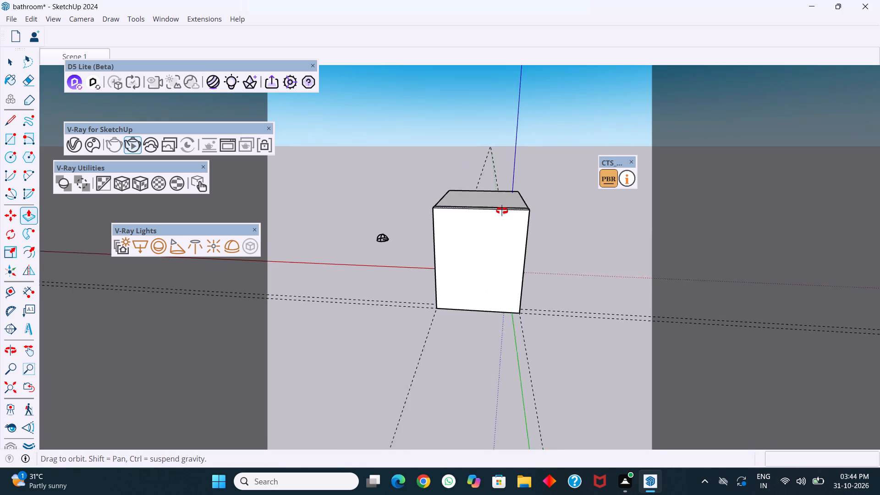
middle_drag(502, 211, 443, 216)
middle_drag(521, 216, 387, 215)
scroll(473, 233, up, 7)
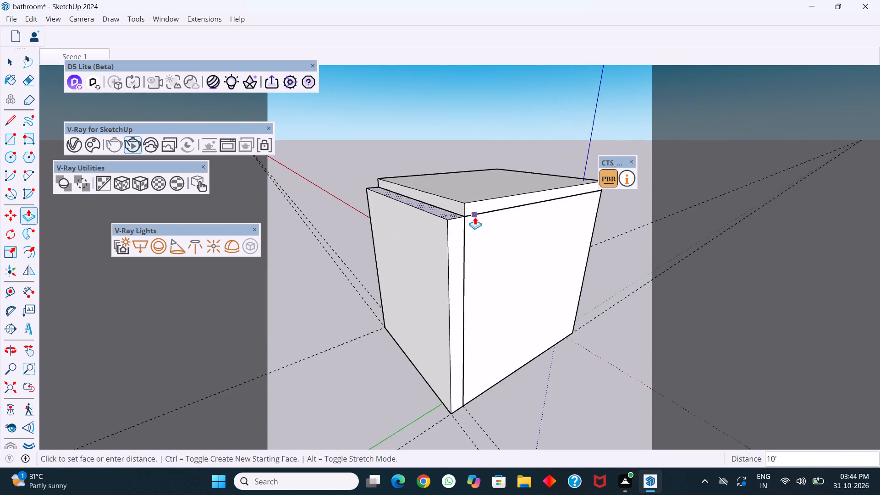
scroll(475, 215, up, 2)
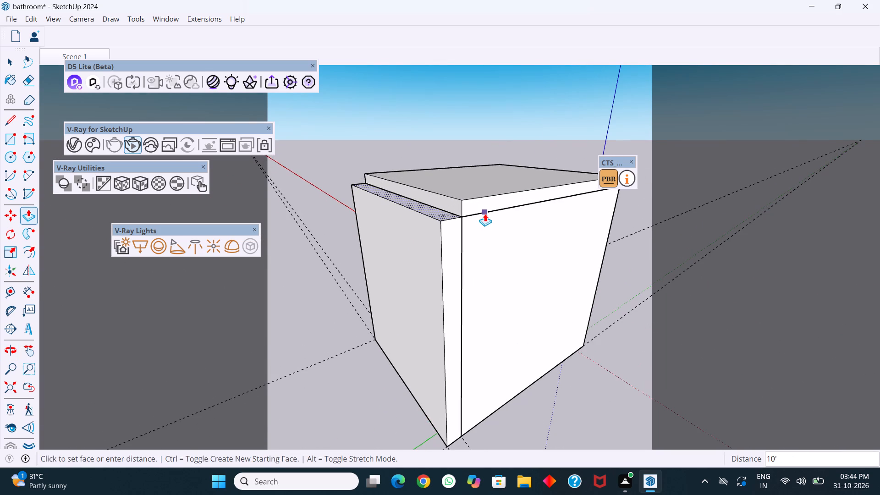
click(485, 214)
middle_drag(472, 234, 540, 226)
Inside the ceiling slab's nested groups, pull the front edge face out 9" over the new wall and exit the groups.
key(space)
click(490, 200)
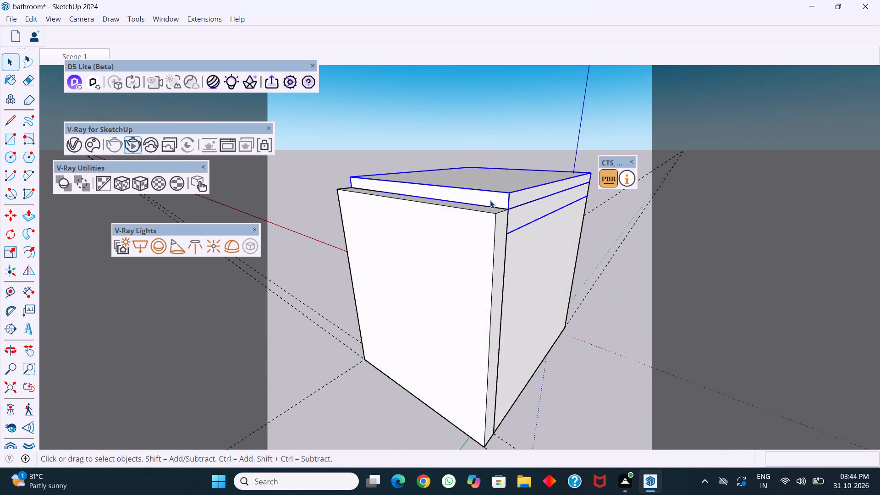
double_click(490, 200)
click(489, 200)
click(485, 199)
double_click(478, 197)
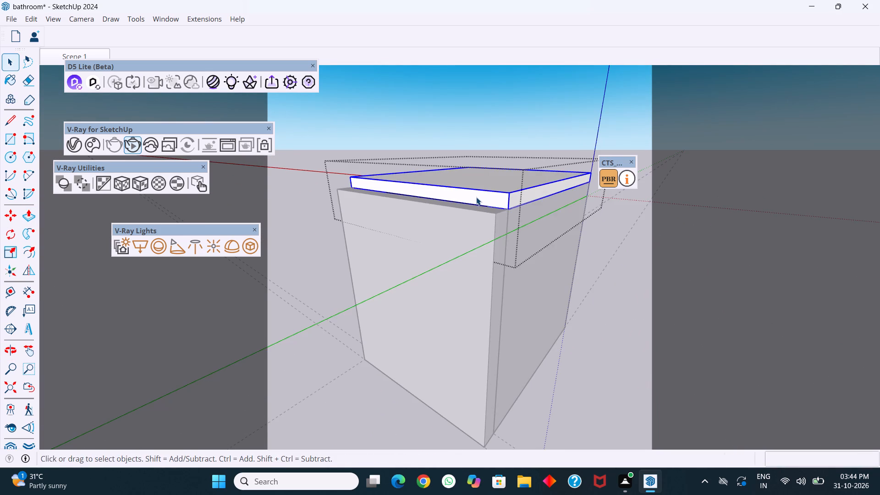
double_click(474, 197)
click(466, 198)
click(463, 196)
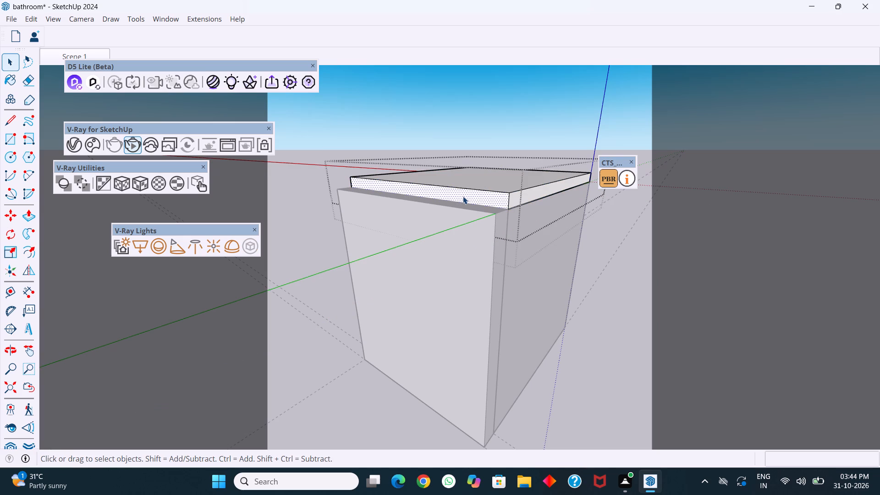
key(p)
click(463, 196)
click(458, 216)
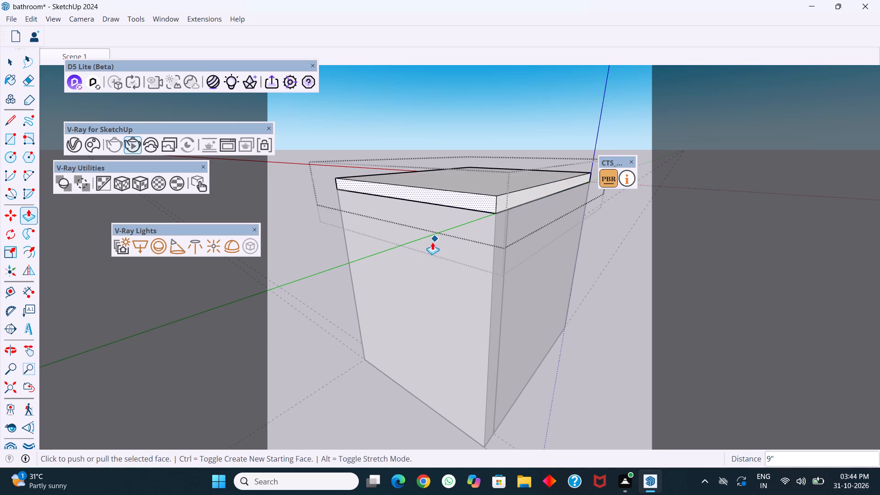
key(space)
click(306, 346)
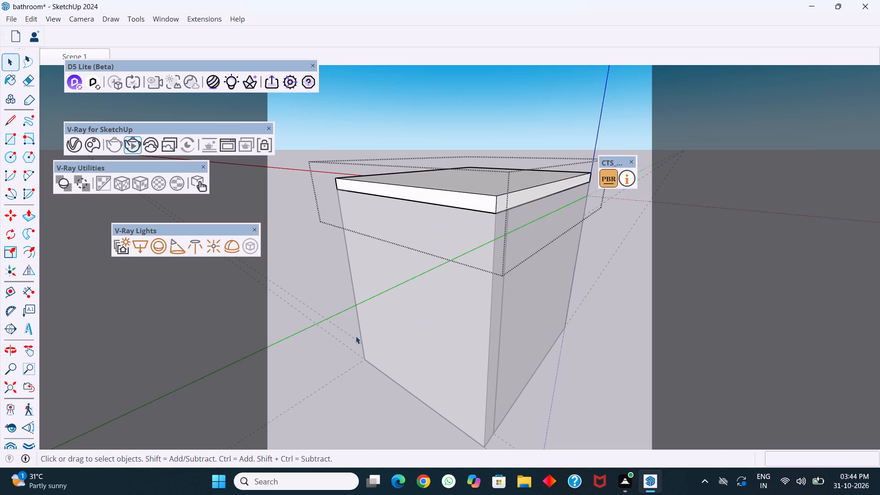
click(307, 360)
Select all the connected geometry of the new front wall and make it a group.
triple_click(428, 334)
triple_click(428, 334)
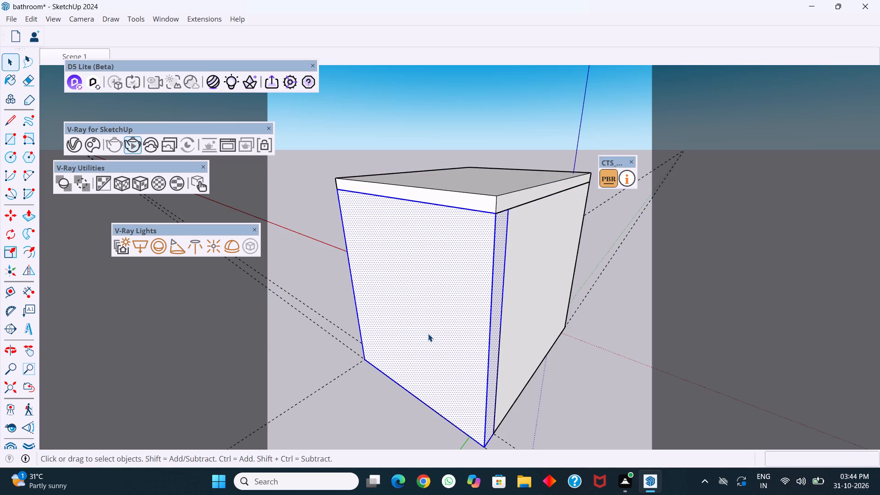
double_click(428, 334)
right_click(428, 334)
click(478, 112)
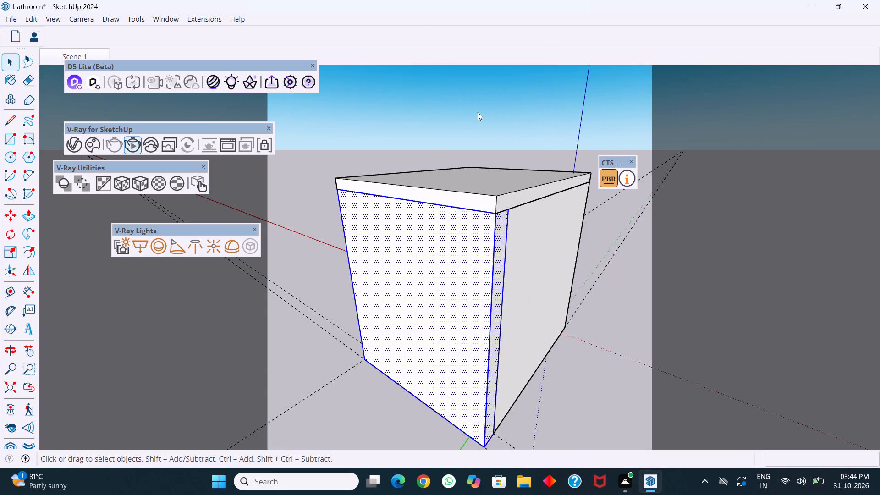
Display the V-Ray Objects tools and apply a V-Ray Clipper to the front wall group.
middle_drag(407, 305, 500, 287)
middle_drag(433, 304, 528, 290)
middle_drag(467, 302, 488, 298)
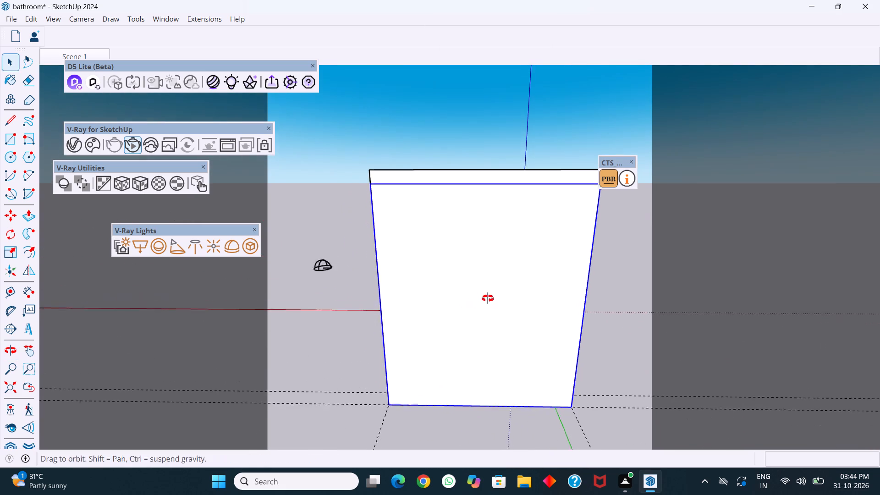
middle_drag(488, 298, 491, 298)
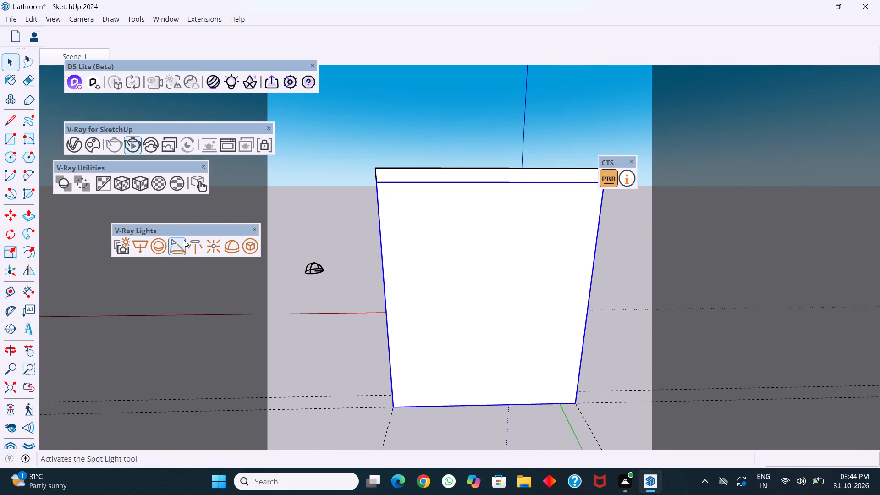
right_click(264, 15)
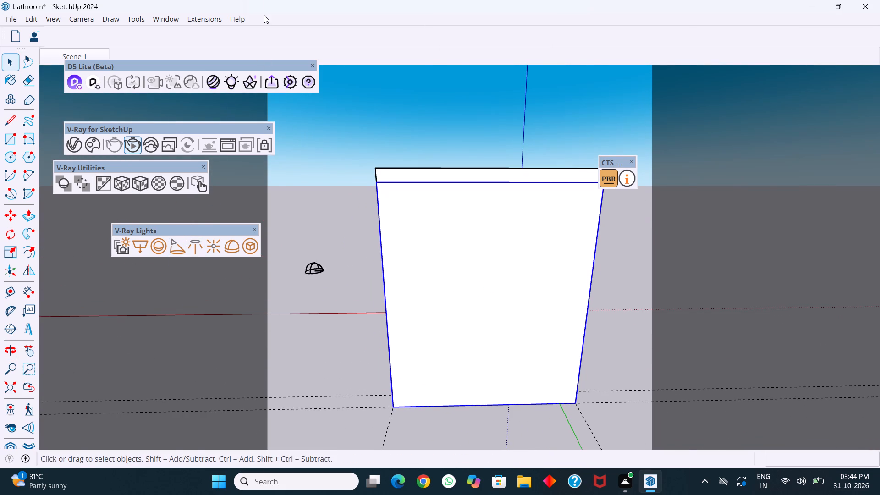
click(575, 405)
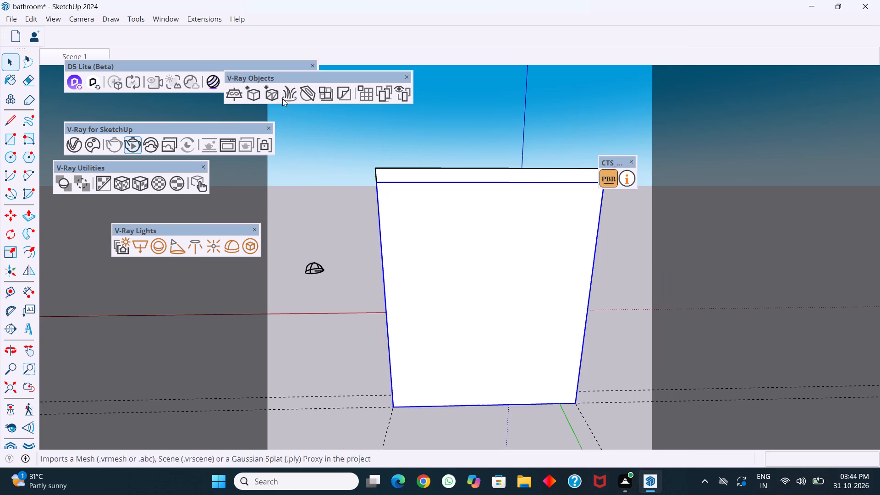
click(307, 96)
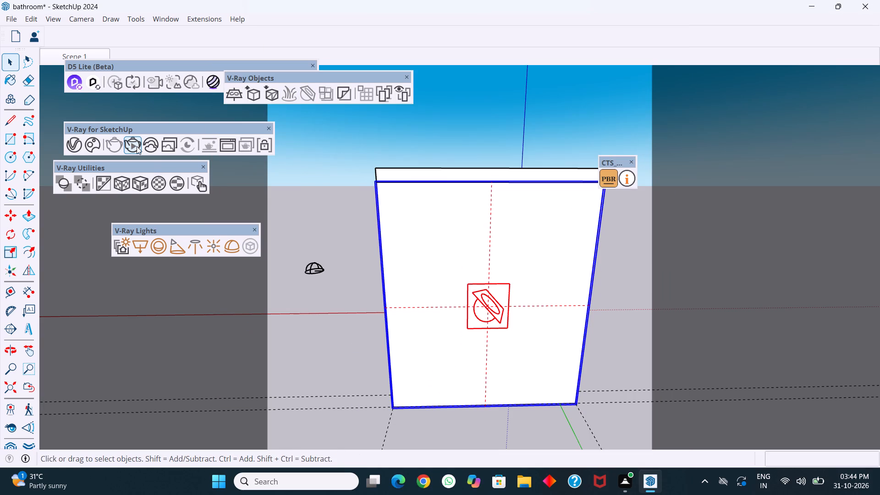
Return to the Scene 1 view and restart the V-Ray interactive render, bringing the frame buffer window into view.
click(101, 54)
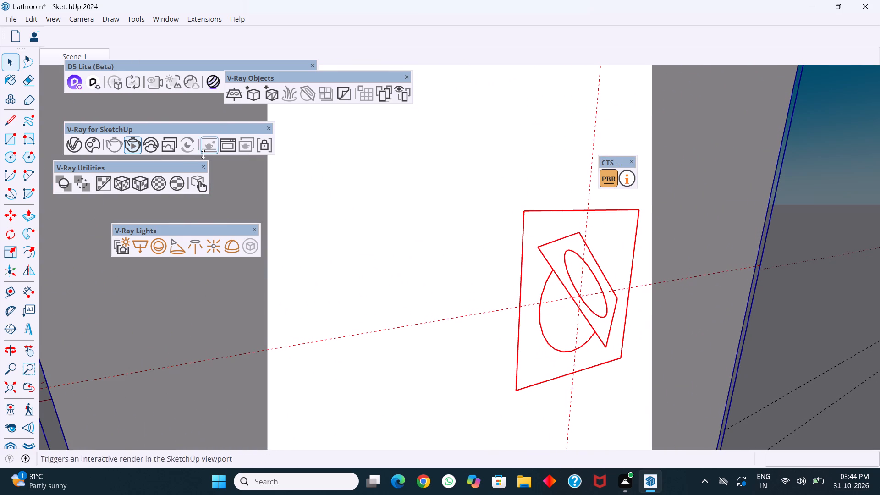
click(74, 142)
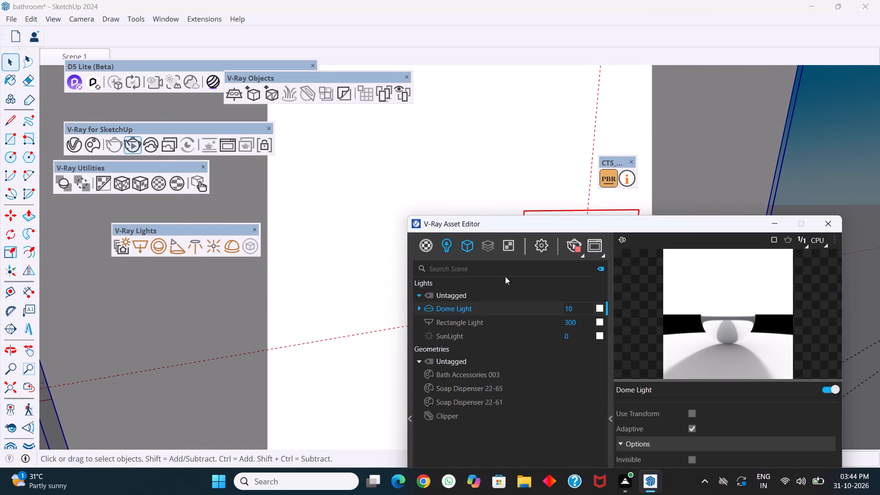
click(568, 247)
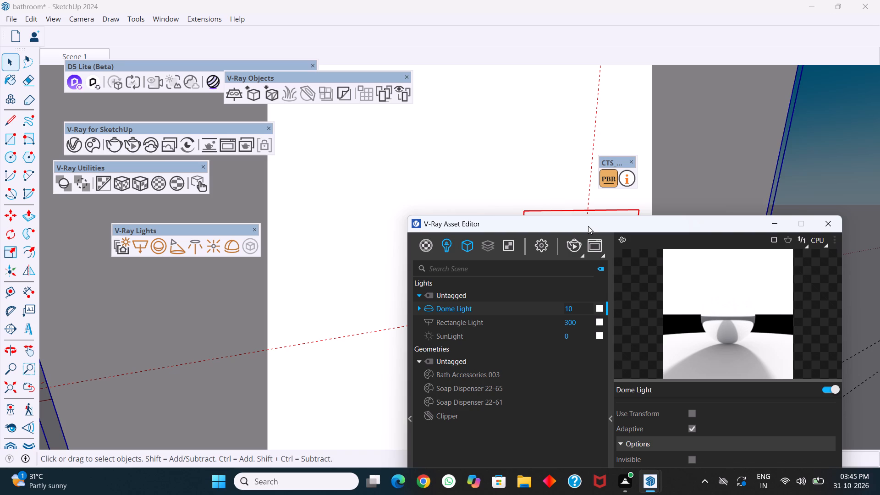
click(574, 251)
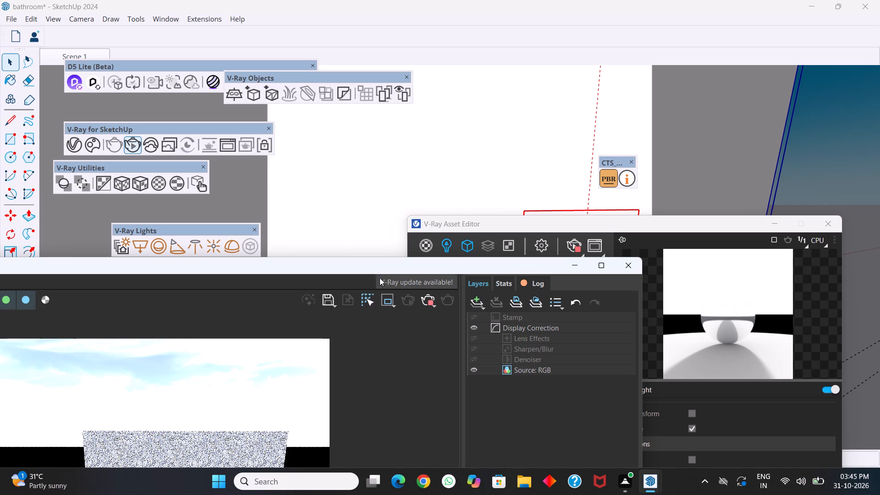
drag(374, 267, 601, 36)
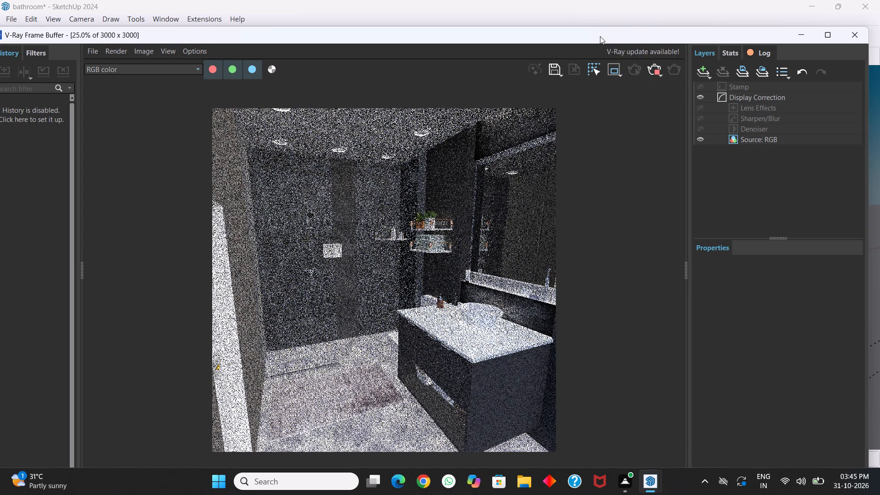
drag(544, 36, 628, 162)
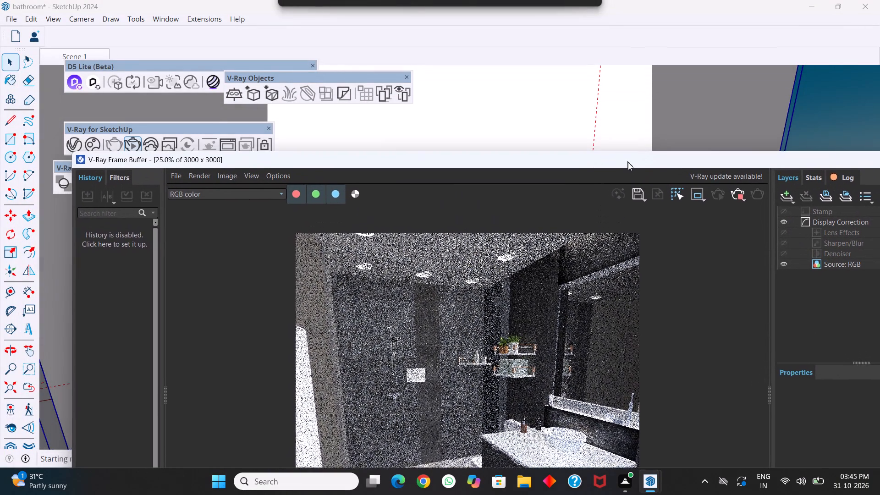
drag(628, 162, 632, 184)
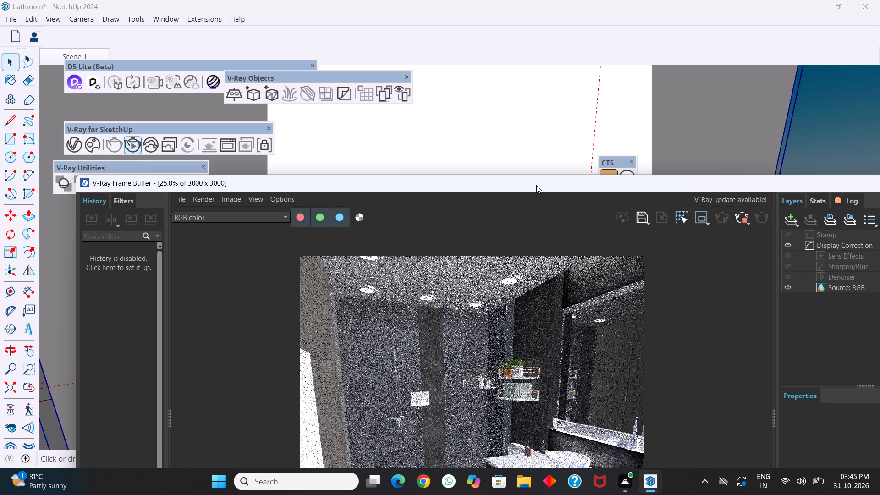
middle_drag(489, 156, 471, 146)
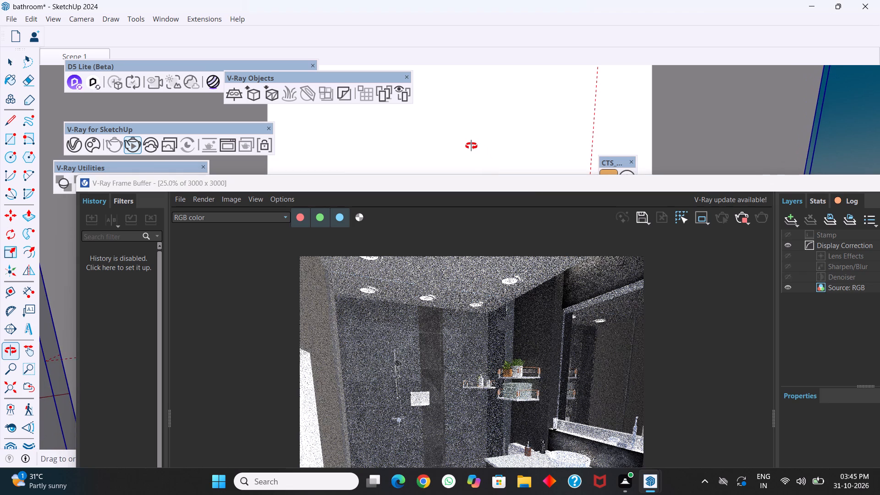
middle_drag(471, 146, 478, 120)
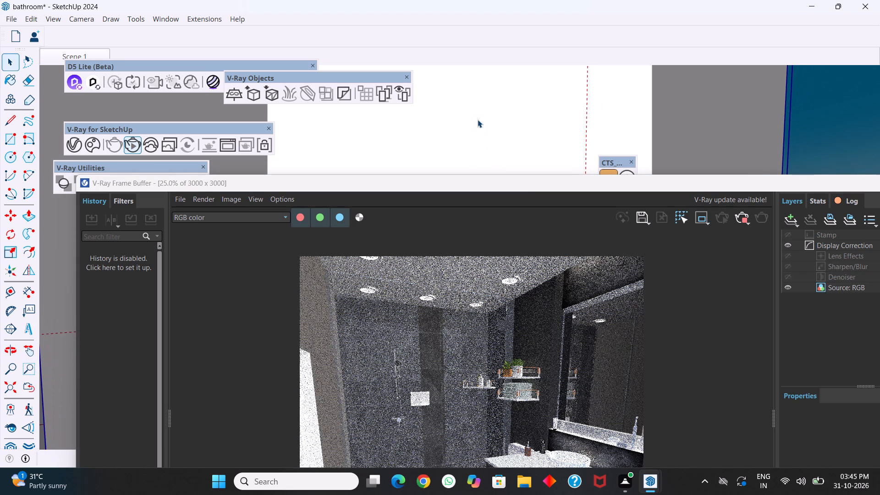
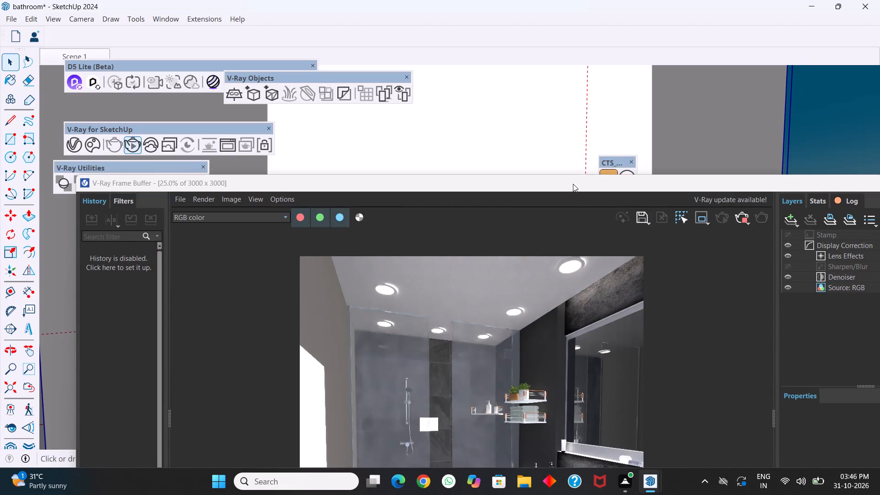
Save the rendered bathroom image as a PNG, overwriting the existing file "bath room in v ray" in the Sketchup folder.
drag(573, 184, 556, 35)
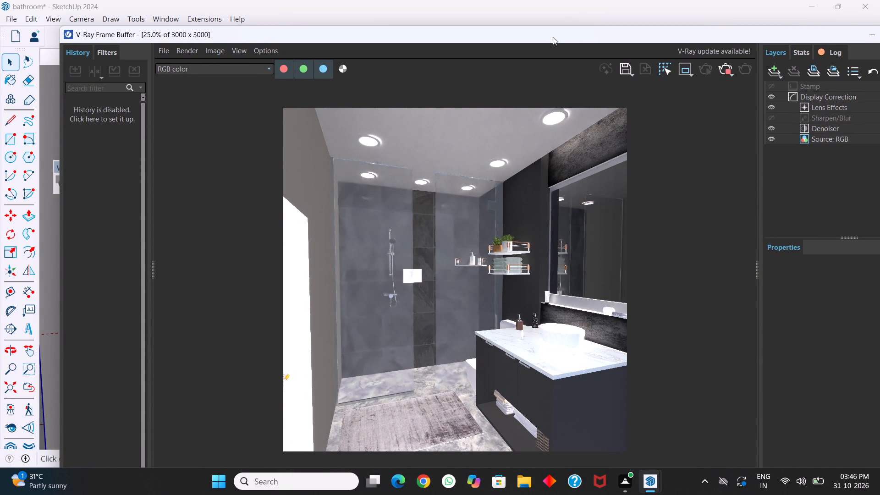
click(627, 72)
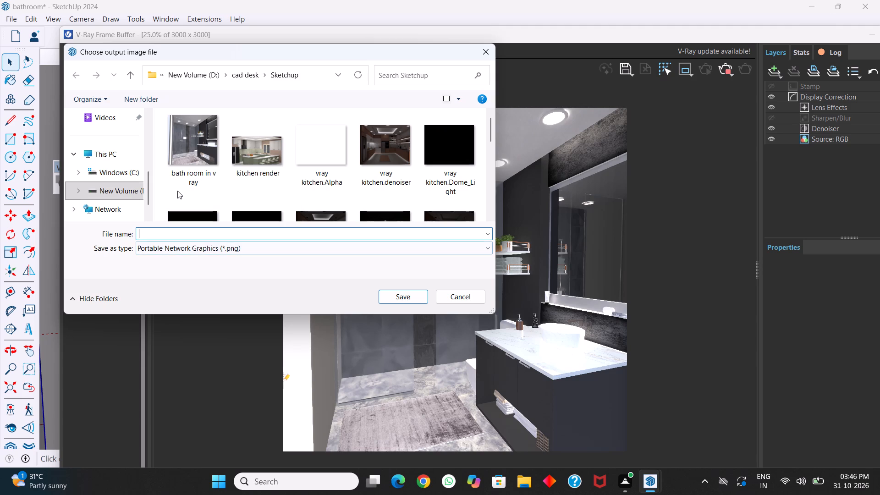
click(201, 146)
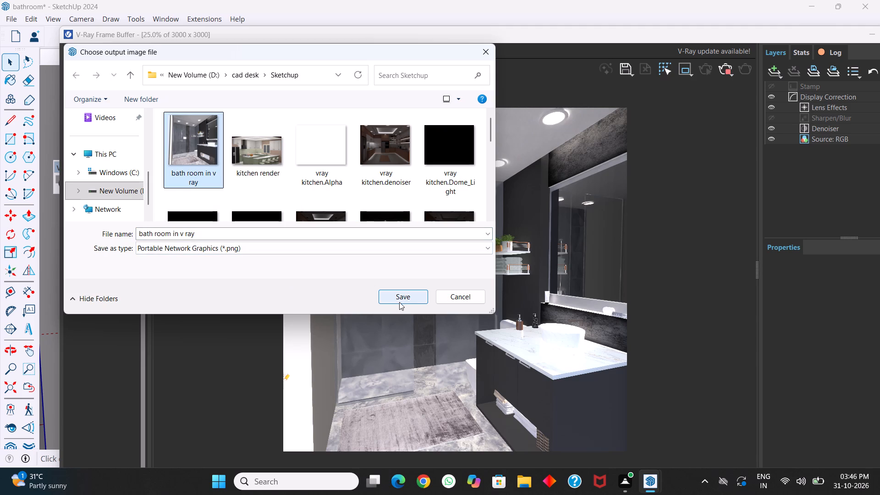
click(399, 298)
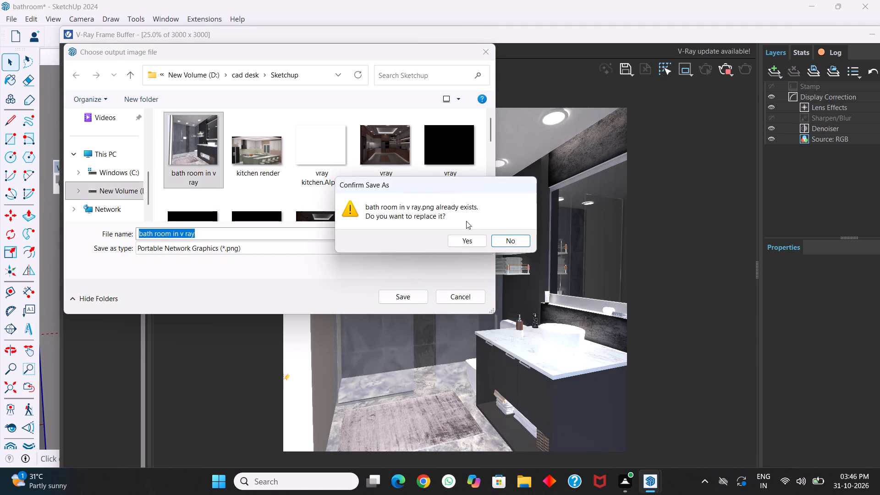
click(467, 241)
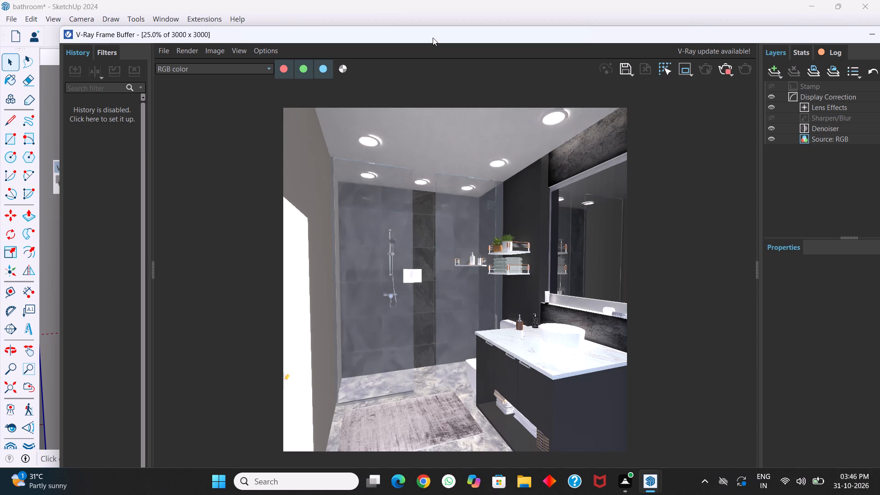
Move the V-Ray Frame Buffer aside, and close both the V-Ray Asset Editor and the frame buffer to clear the model view.
drag(433, 38, 435, 48)
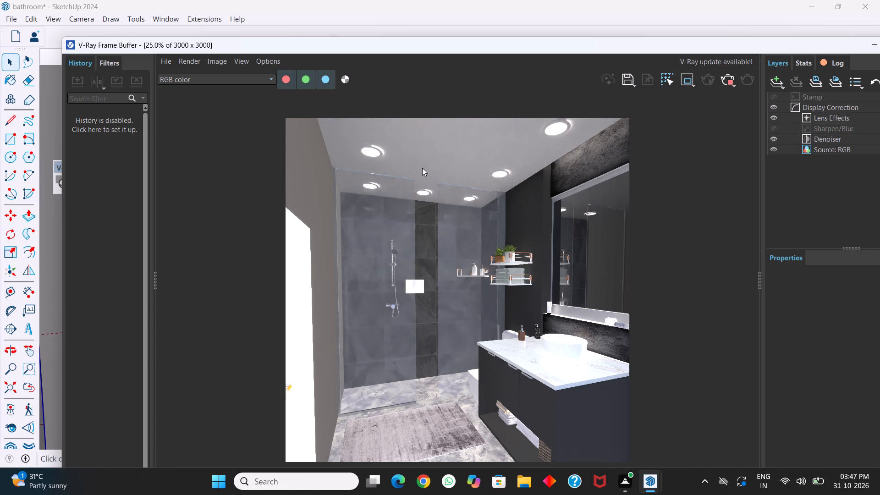
drag(426, 46, 429, 100)
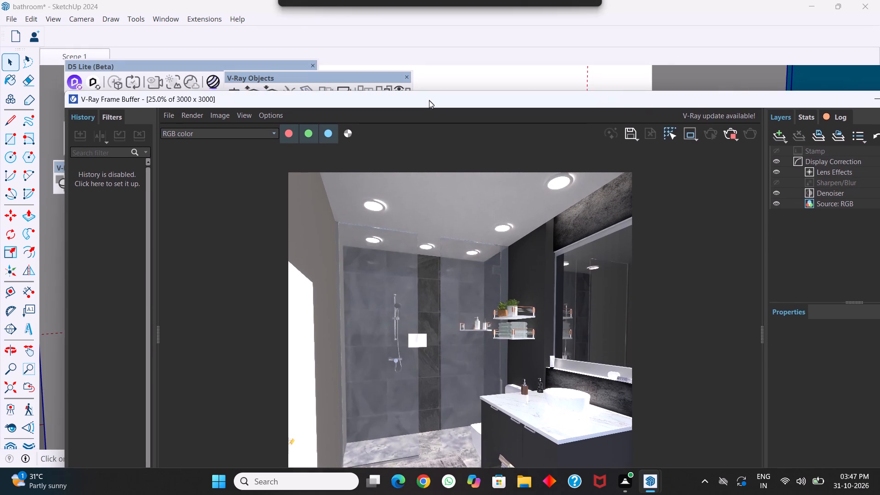
drag(429, 100, 244, 322)
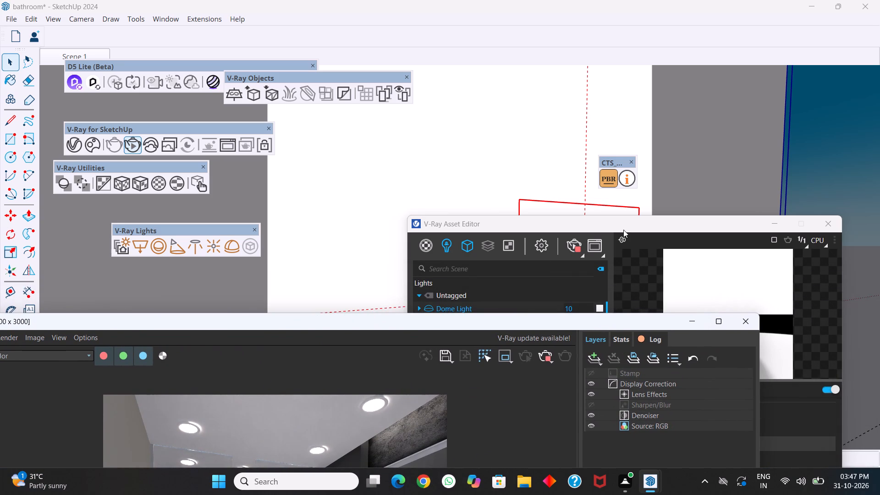
click(831, 222)
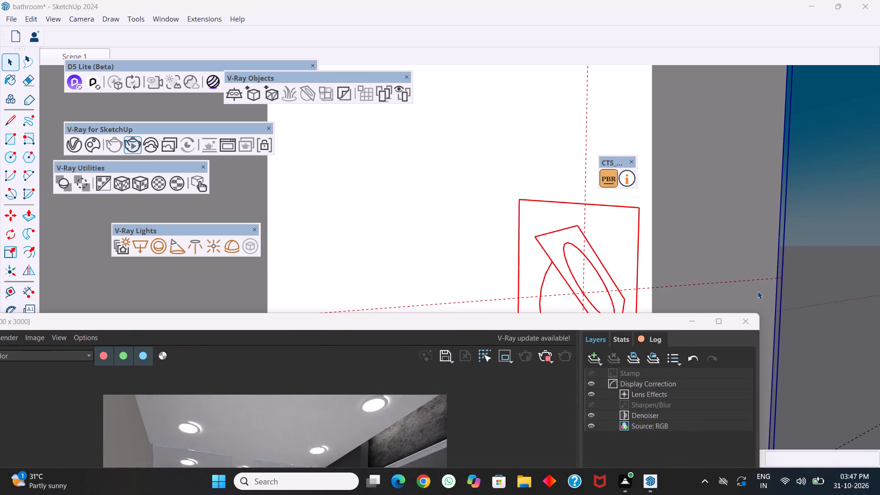
click(749, 322)
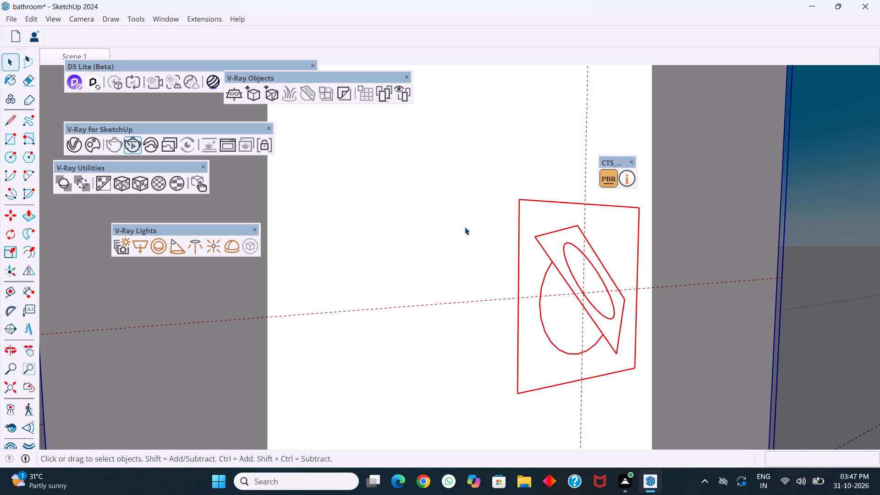
Hide the front wall group that blocks the Scene 1 view of the bathroom interior and save the model.
right_click(414, 214)
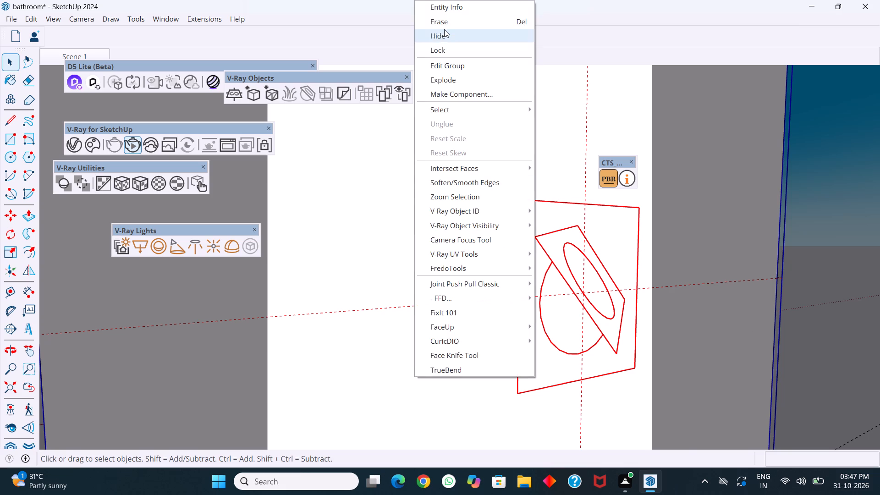
click(444, 33)
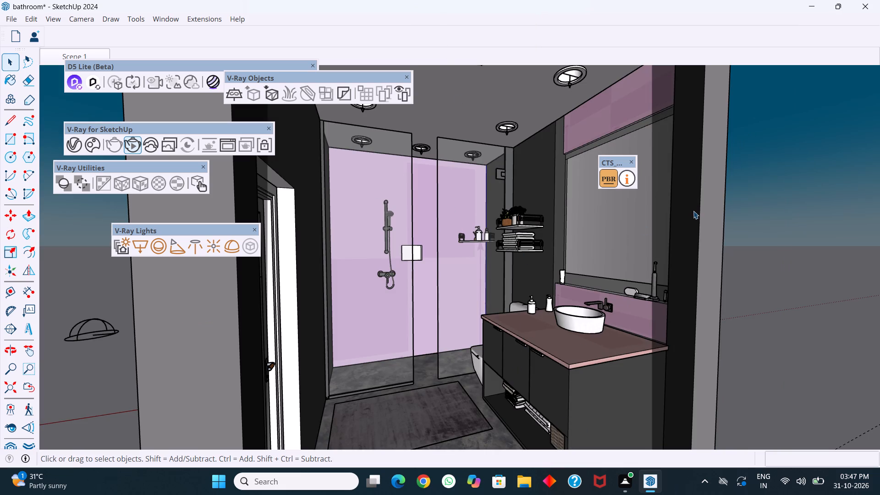
key(ctrl+s)
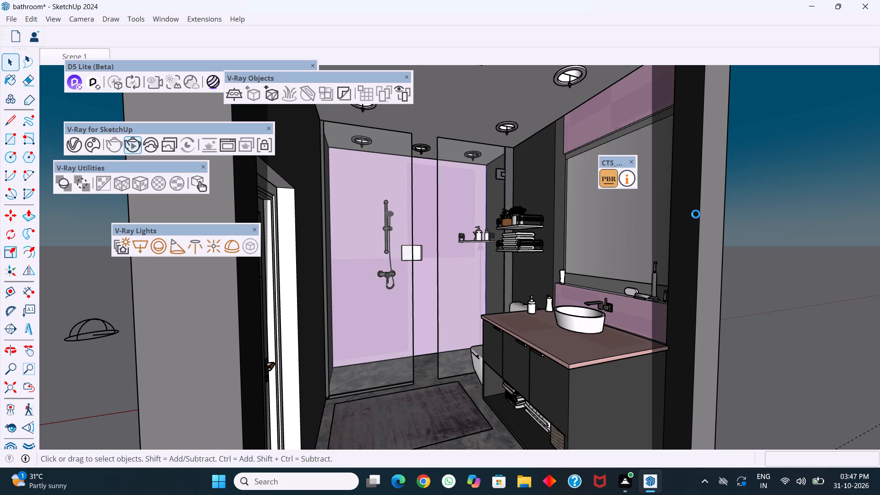